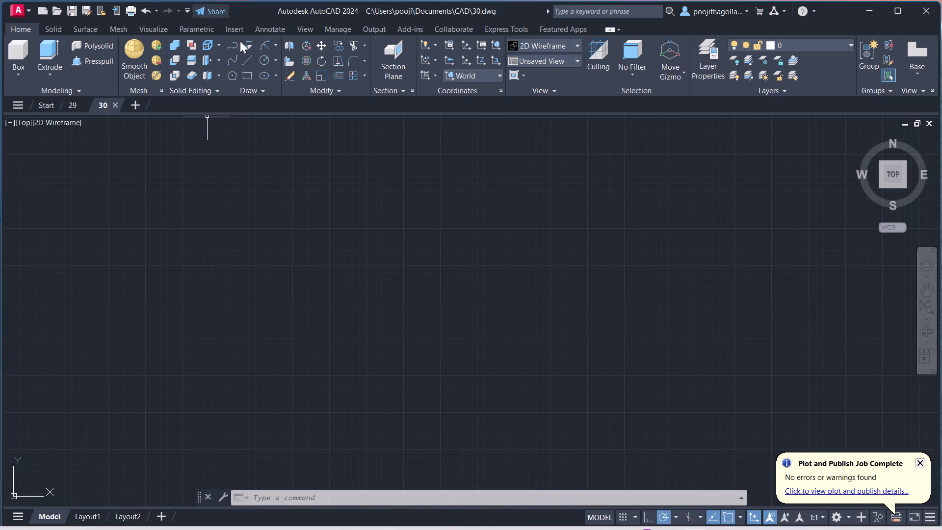
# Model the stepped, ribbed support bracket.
# Draw connected lines forming a horizontal top edge, a vertical drop of about 788 units, and a bottom edge running left beyond the start point.
pyautogui.click(250, 58)
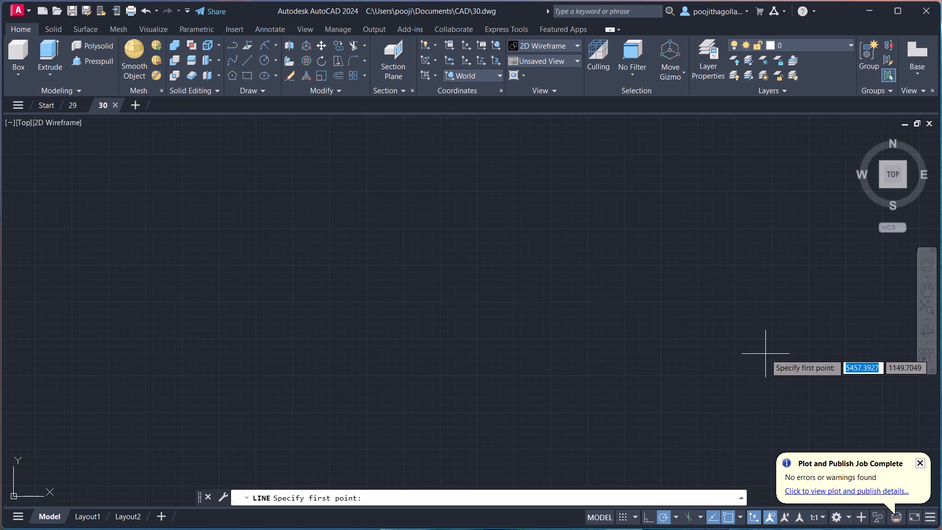
pyautogui.click(325, 284)
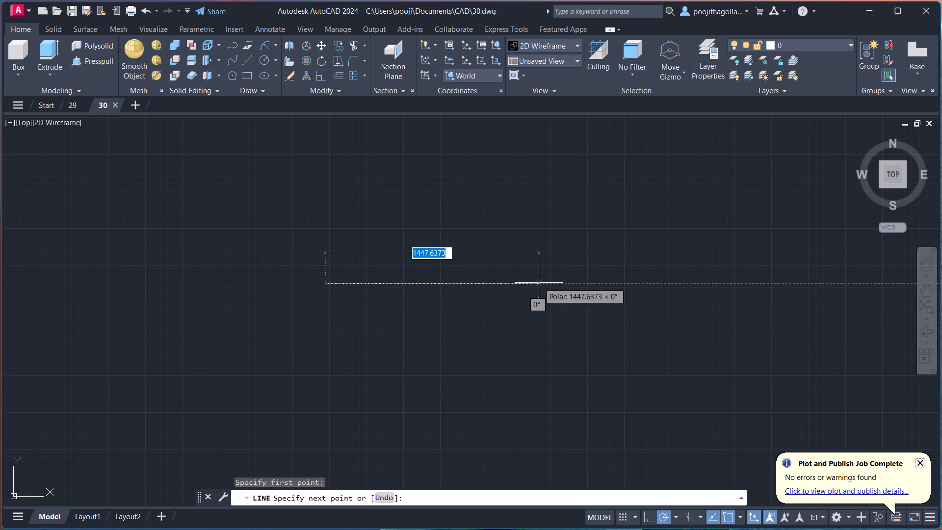
pyautogui.click(521, 279)
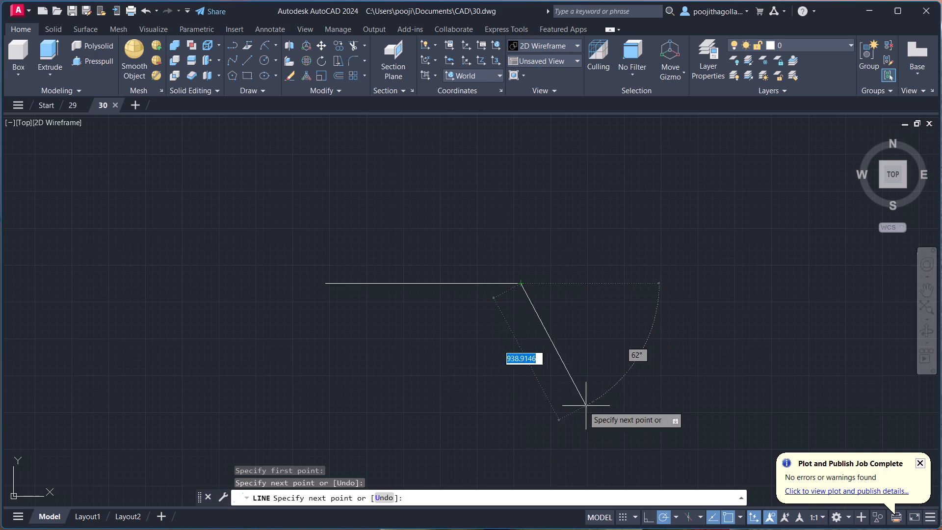
pyautogui.click(520, 400)
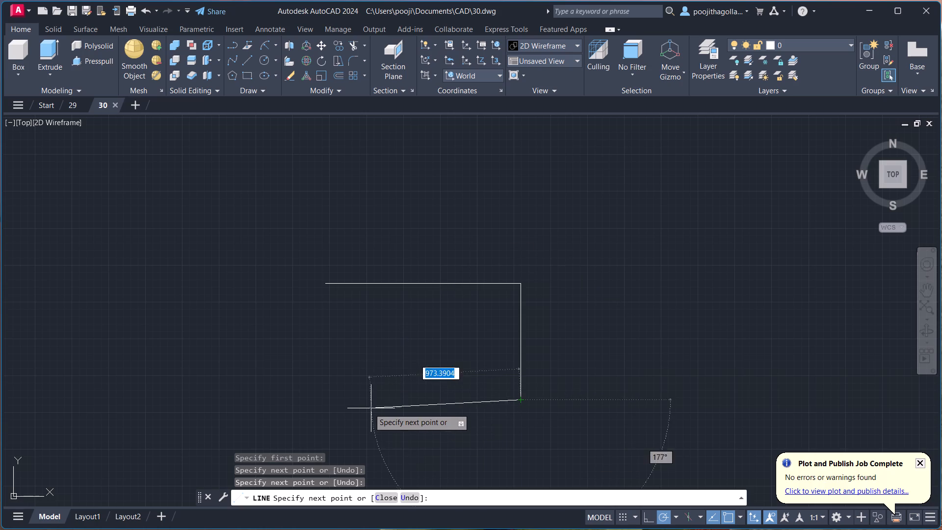
pyautogui.click(330, 397)
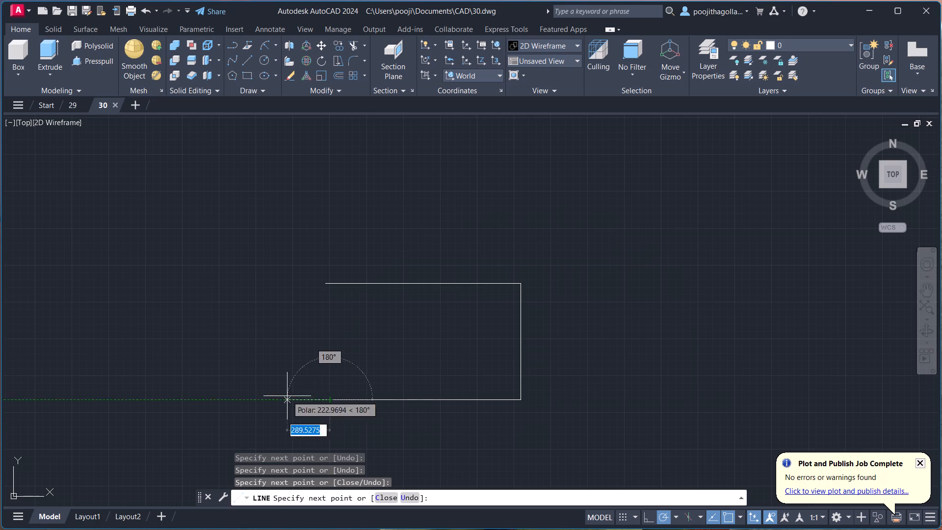
pyautogui.click(303, 396)
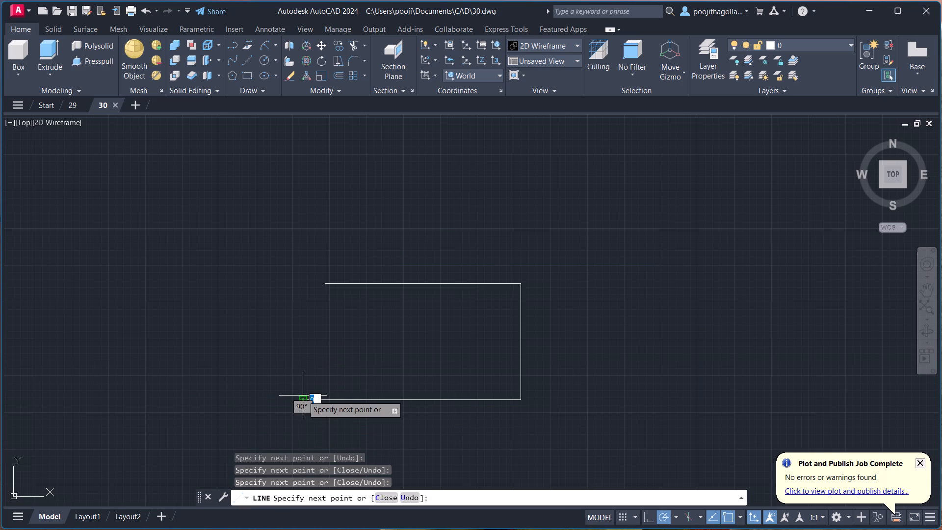
# Continue the line chain upward past the first top edge, right, down across it, about 962 units right, and about 862 units down.
pyautogui.click(299, 264)
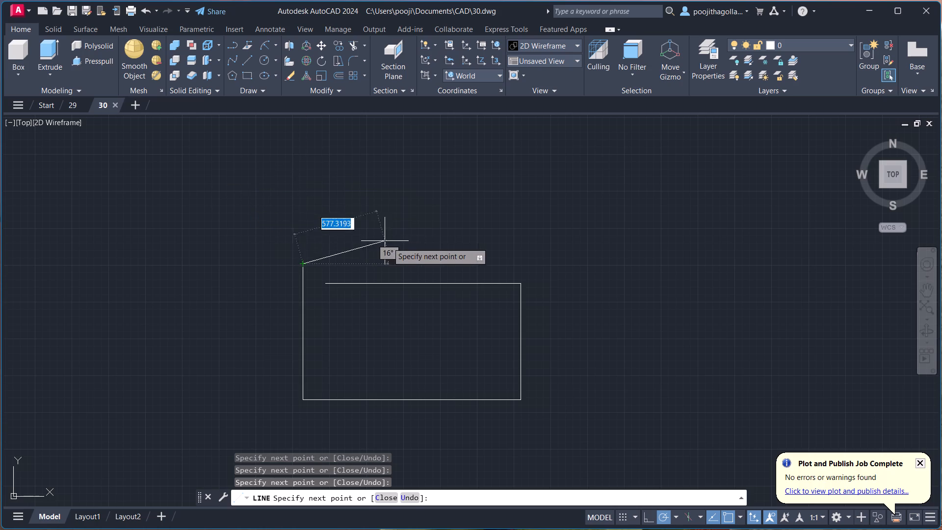
pyautogui.click(436, 265)
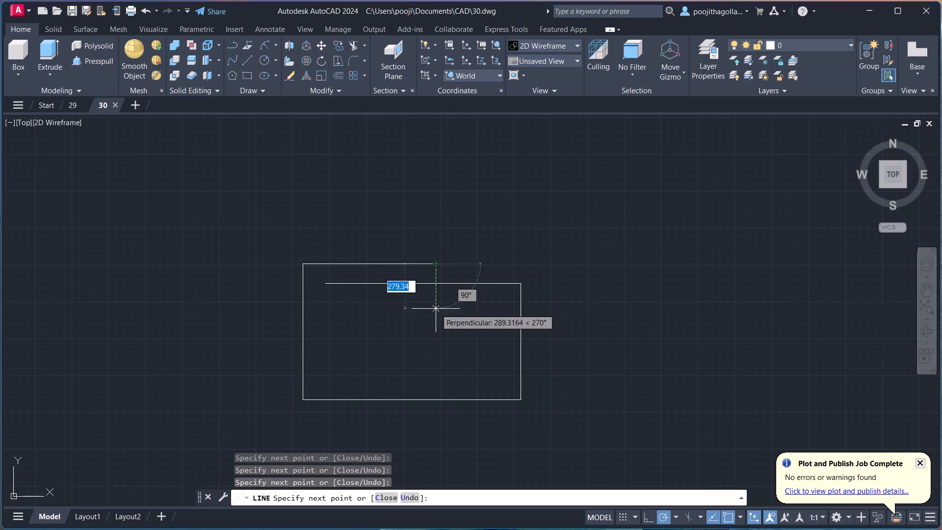
pyautogui.click(435, 321)
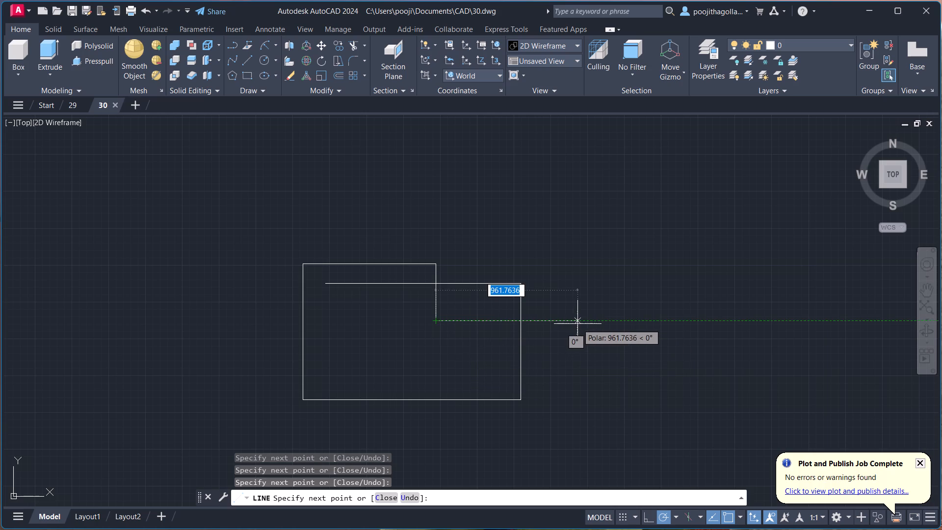
pyautogui.click(577, 324)
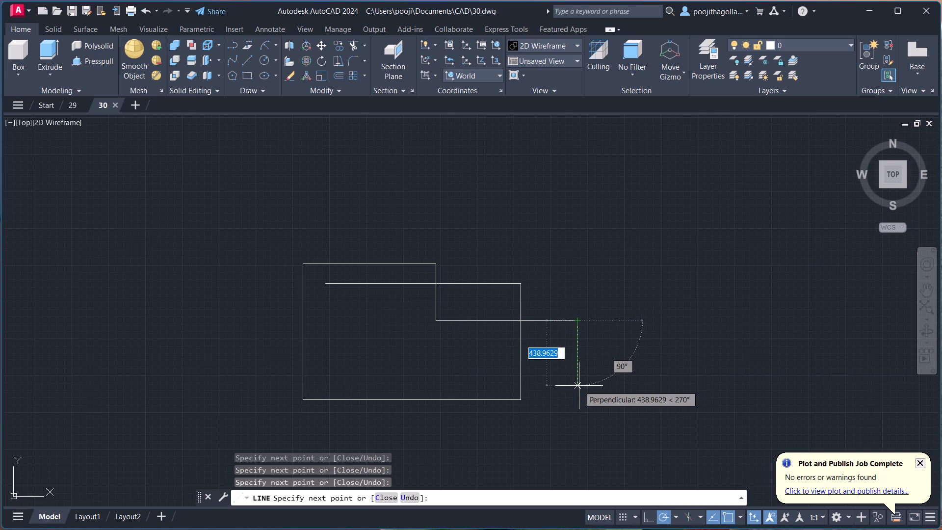
pyautogui.moveTo(579, 385); pyautogui.dragTo(566, 332, button='middle')
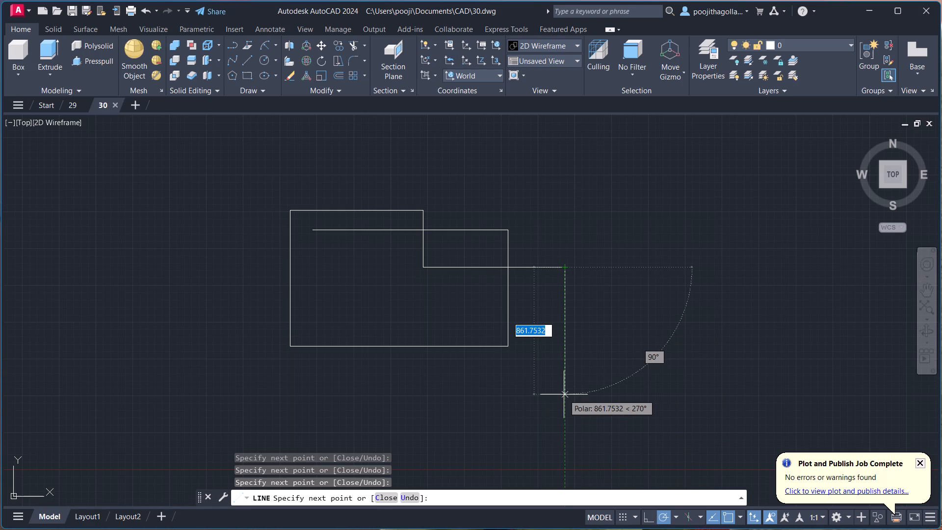
pyautogui.click(564, 395)
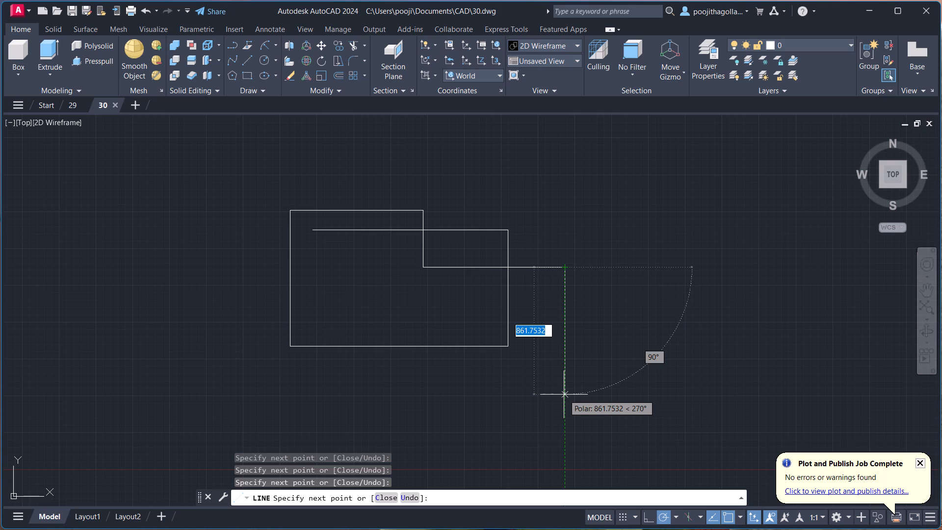
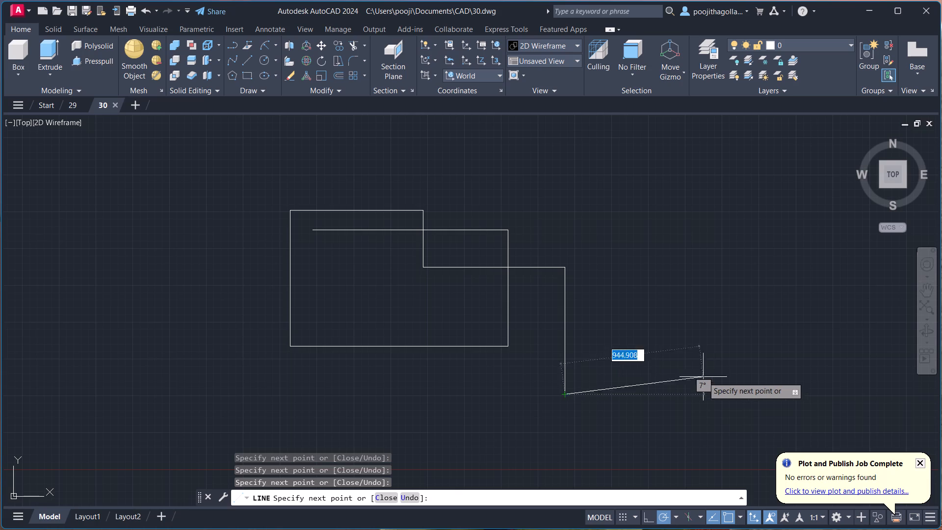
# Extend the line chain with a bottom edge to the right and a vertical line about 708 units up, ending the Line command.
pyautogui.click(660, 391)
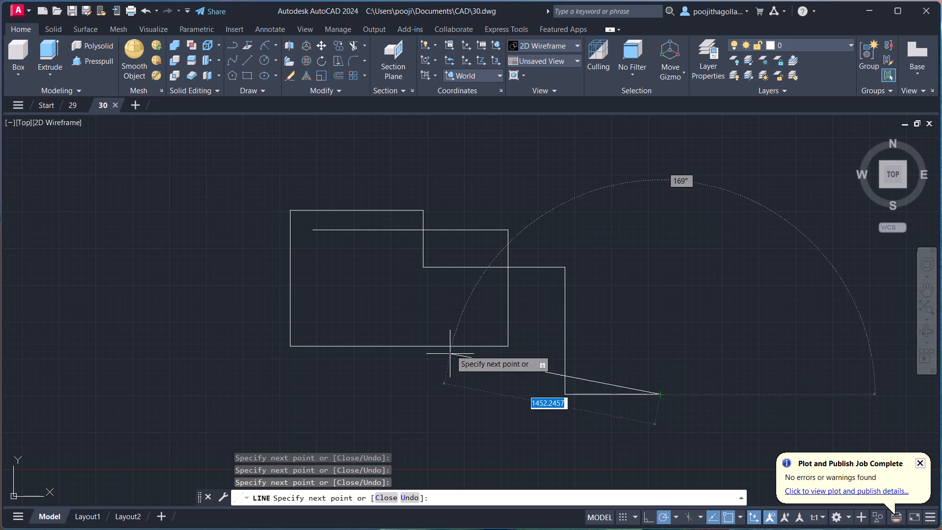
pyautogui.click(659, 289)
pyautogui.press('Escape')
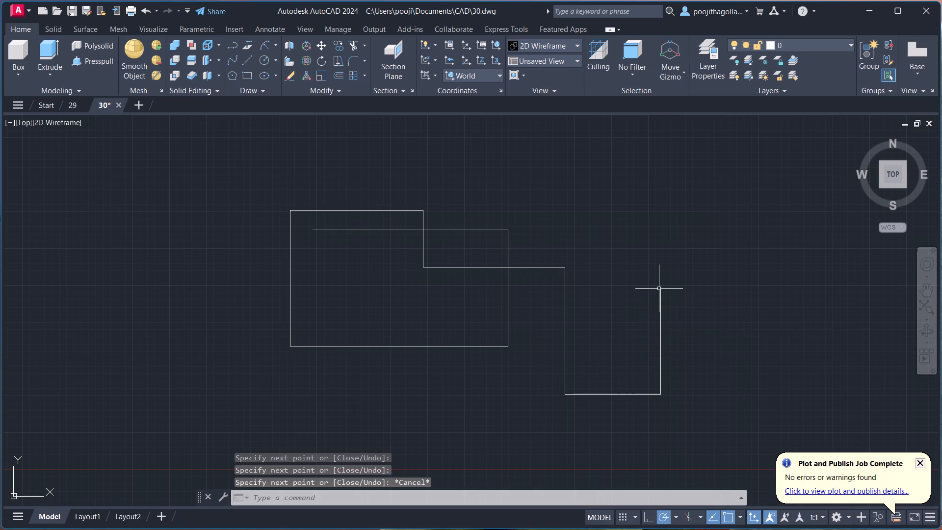
# Erase all the lines of the stepped outline, leaving the drawing empty.
pyautogui.click(673, 265)
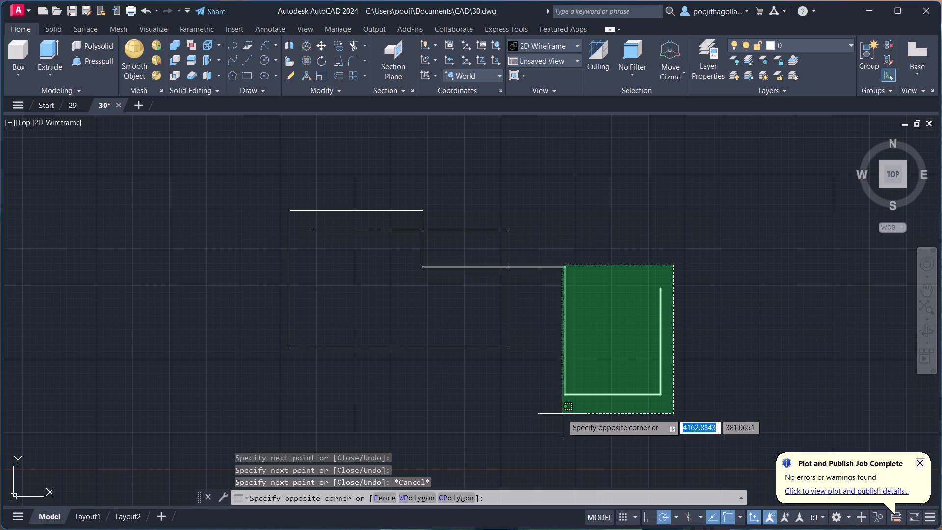
pyautogui.click(556, 414)
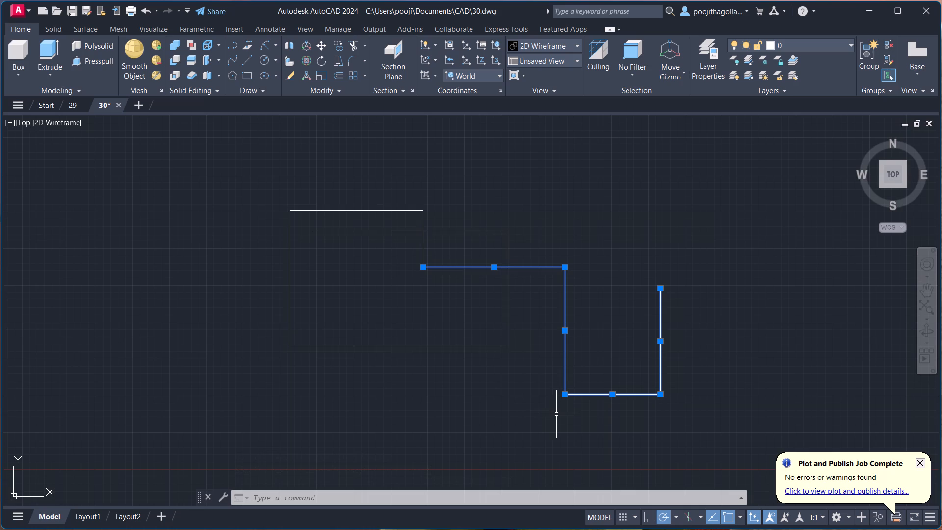
pyautogui.press('Delete')
pyautogui.click(531, 165)
pyautogui.click(164, 402)
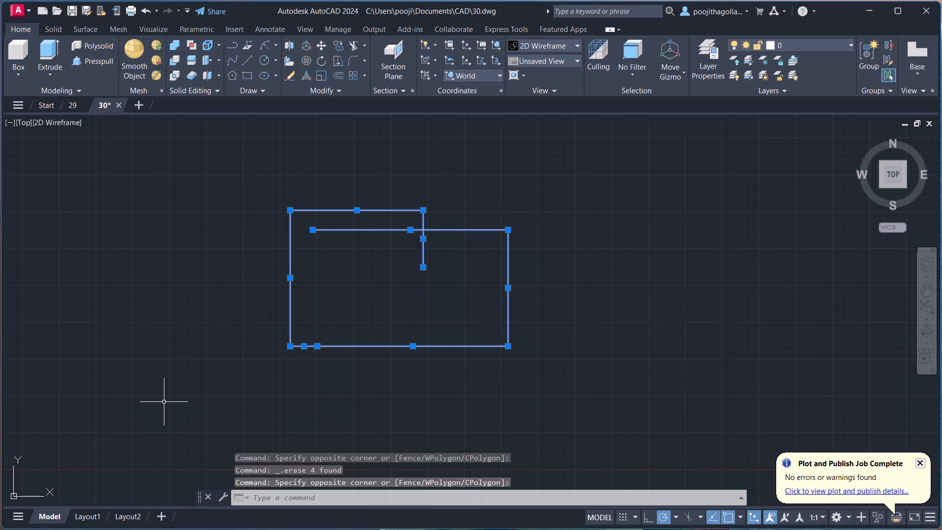
pyautogui.press('Delete')
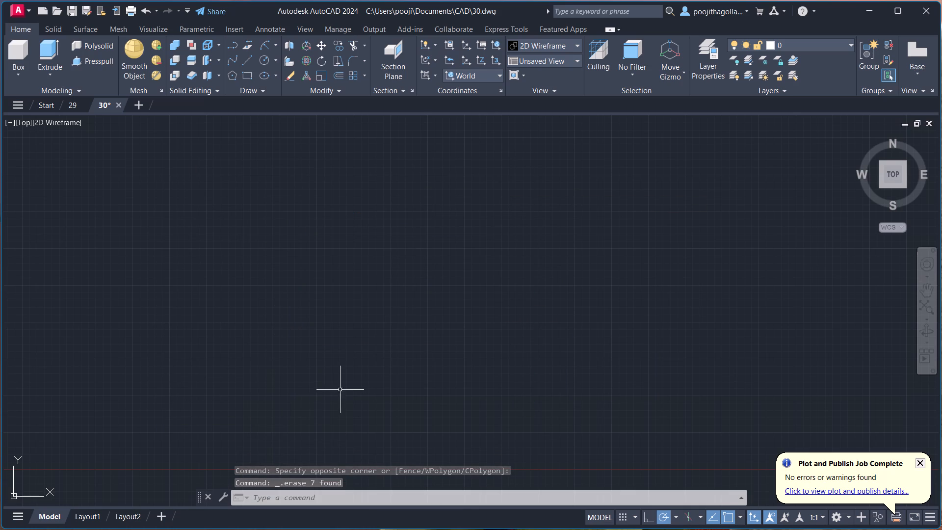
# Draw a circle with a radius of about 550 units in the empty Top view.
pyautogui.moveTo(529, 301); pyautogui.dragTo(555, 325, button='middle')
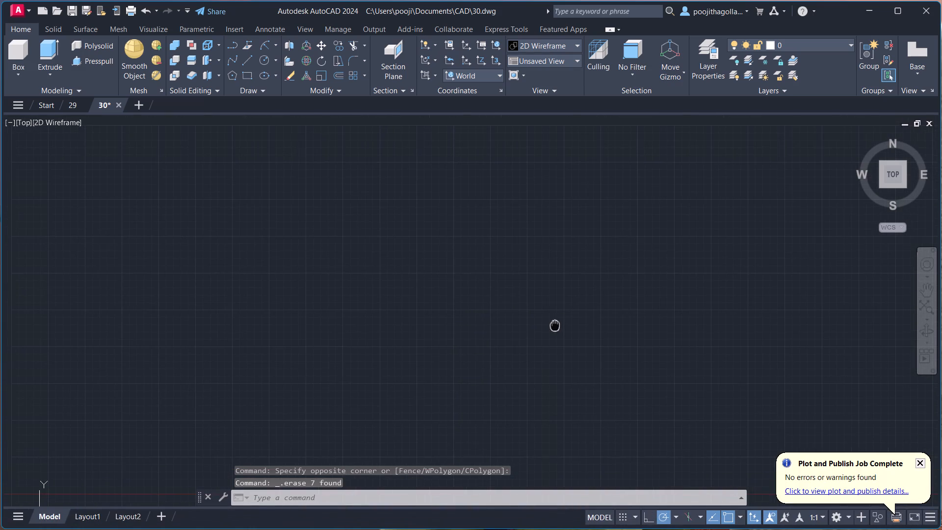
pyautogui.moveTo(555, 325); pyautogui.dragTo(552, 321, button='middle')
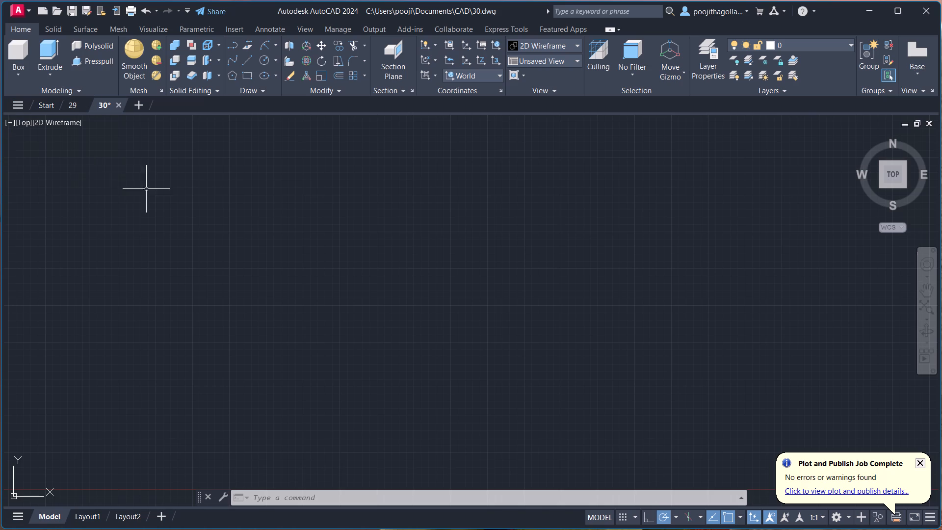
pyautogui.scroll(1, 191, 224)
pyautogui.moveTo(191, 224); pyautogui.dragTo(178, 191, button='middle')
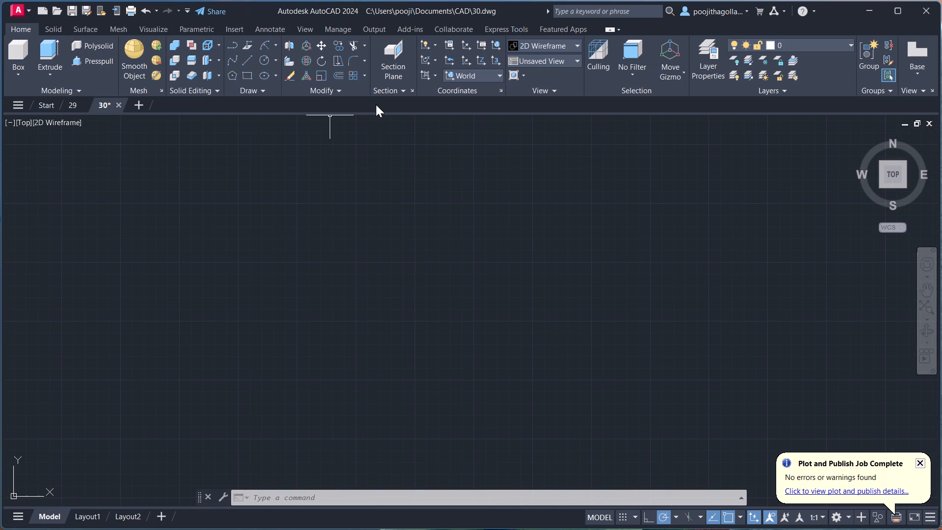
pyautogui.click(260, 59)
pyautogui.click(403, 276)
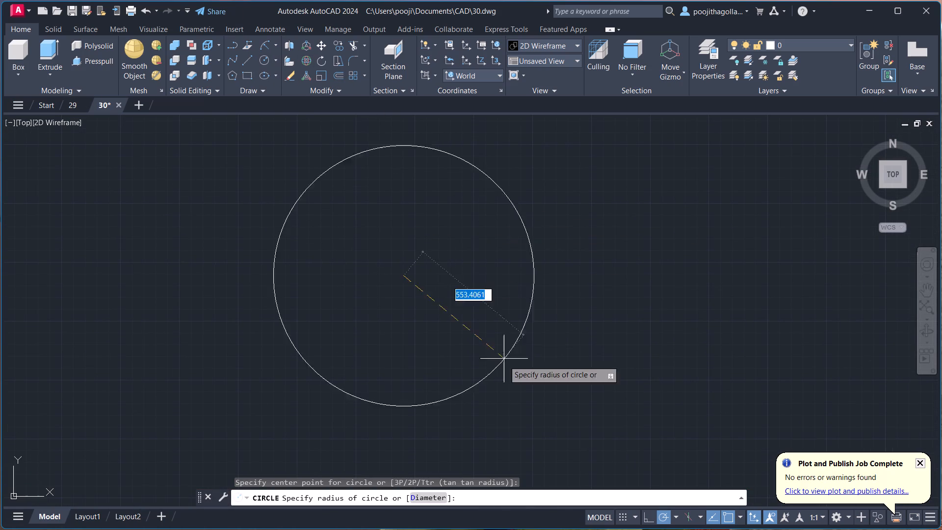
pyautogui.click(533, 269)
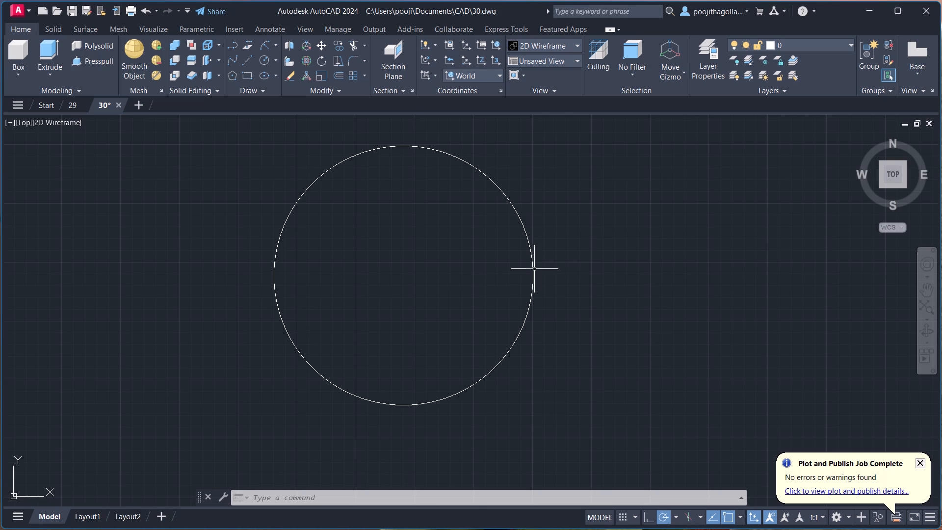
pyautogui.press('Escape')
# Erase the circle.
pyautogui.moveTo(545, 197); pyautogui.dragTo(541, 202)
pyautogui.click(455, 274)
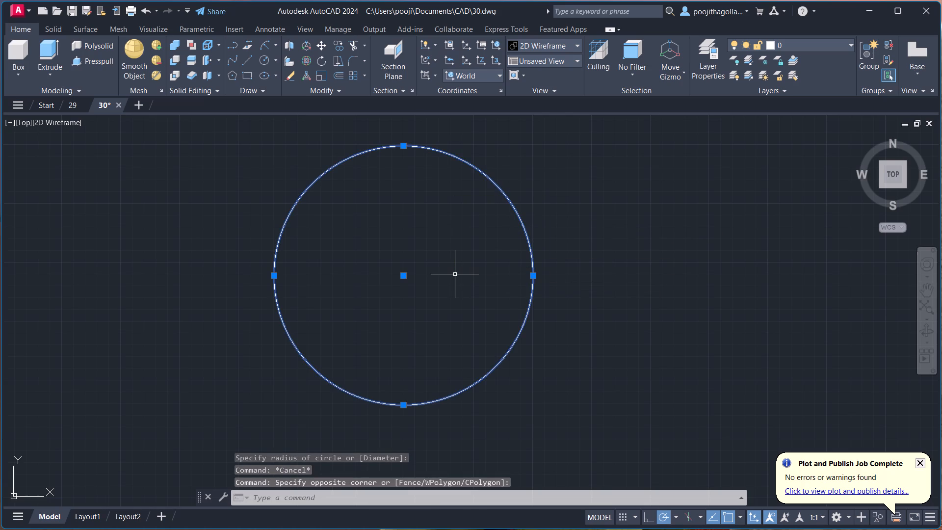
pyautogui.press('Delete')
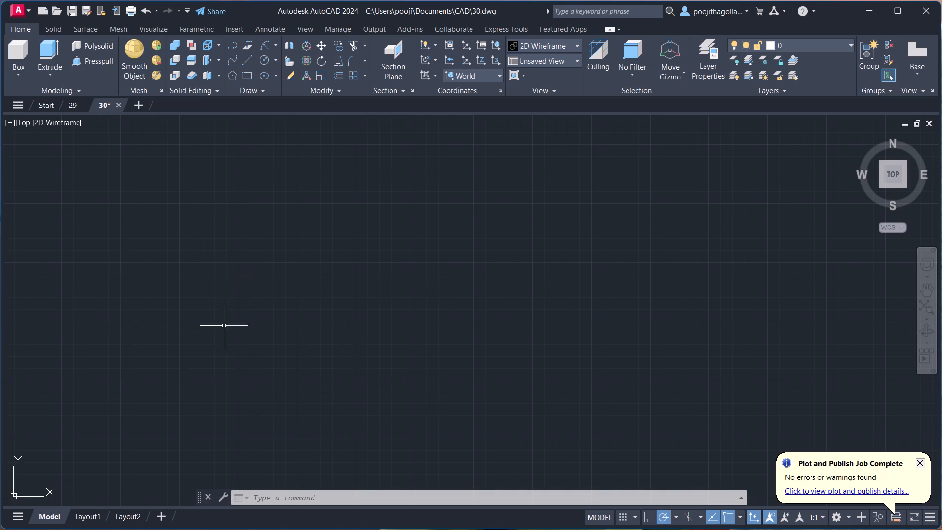
# Switch the viewport from the Top view to the Left view.
pyautogui.click(24, 120)
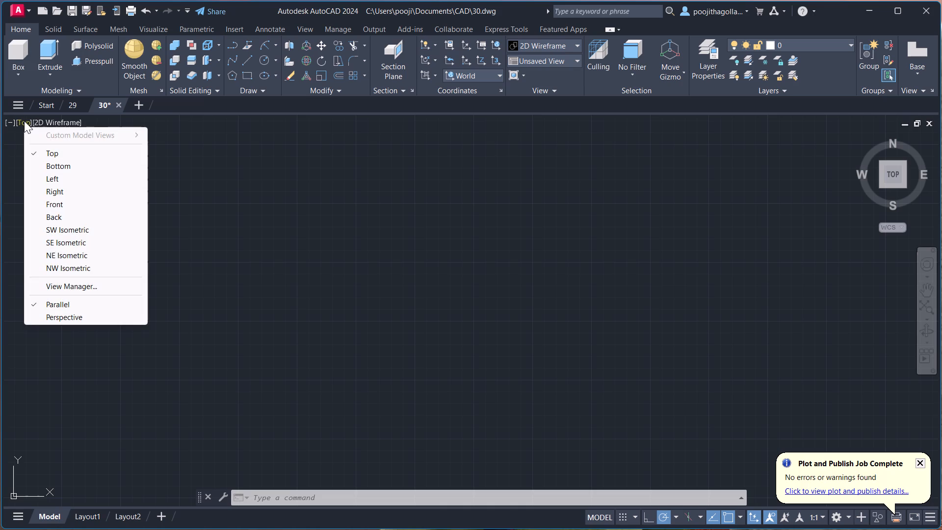
pyautogui.click(68, 180)
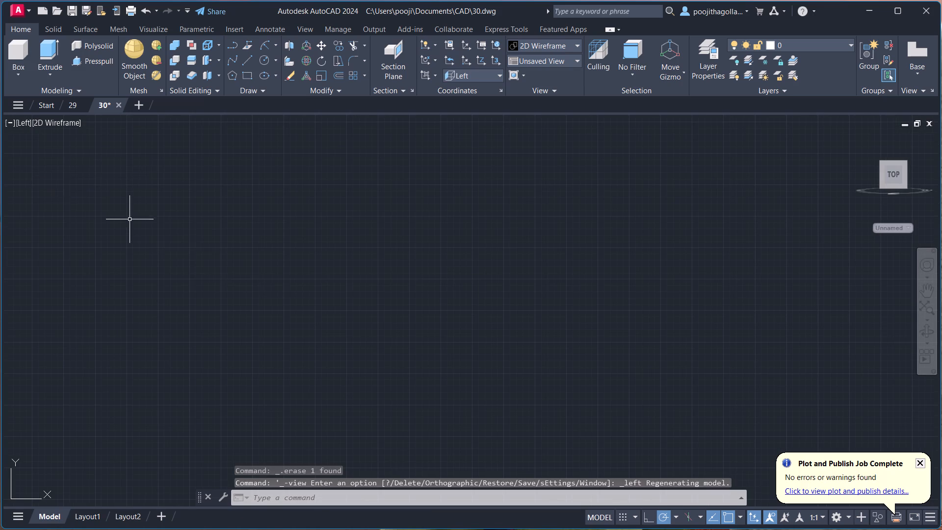
# Start a line chain with a 15-unit horizontal segment to the right, undoing the sloped first attempt and turning on Ortho mode.
pyautogui.click(248, 63)
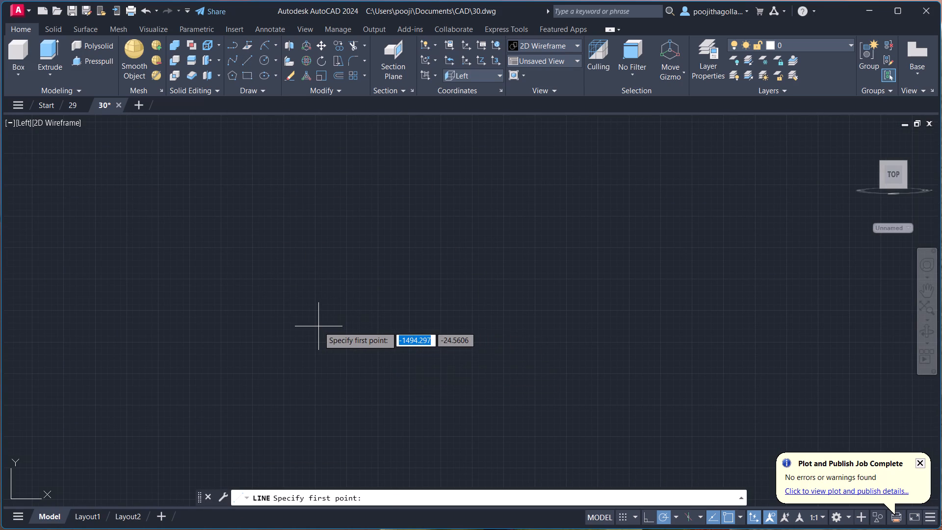
pyautogui.click(318, 326)
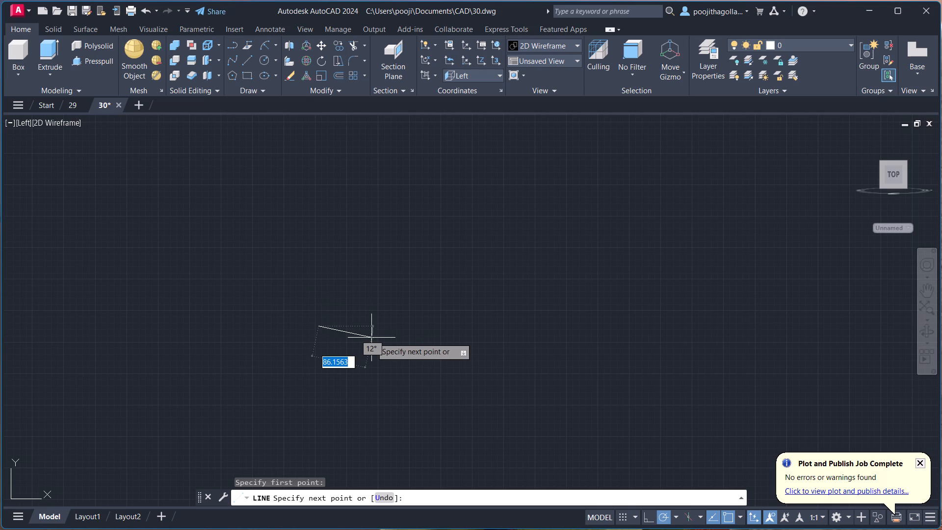
pyautogui.write('15')
pyautogui.press('Return')
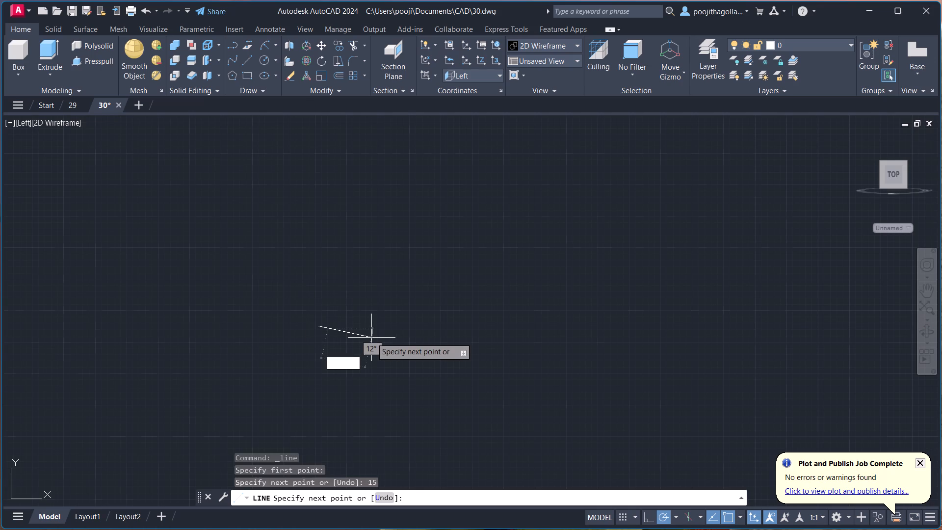
pyautogui.hotkey('ctrl', 'z')
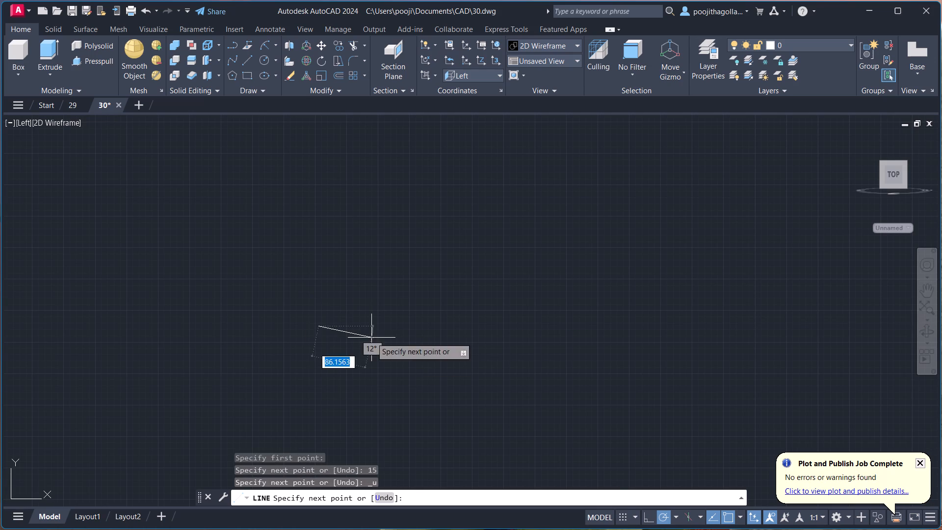
pyautogui.click(651, 518)
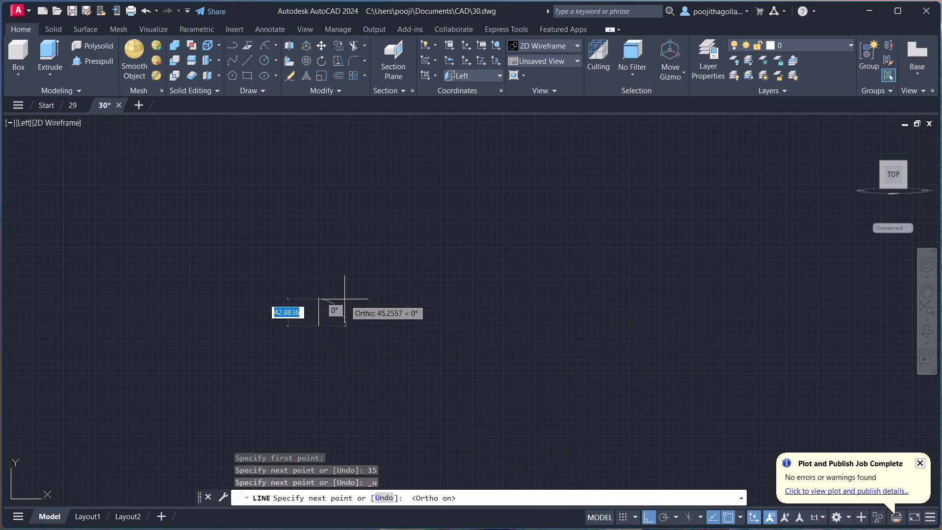
pyautogui.press('1')
pyautogui.press('5')
pyautogui.press('Return')
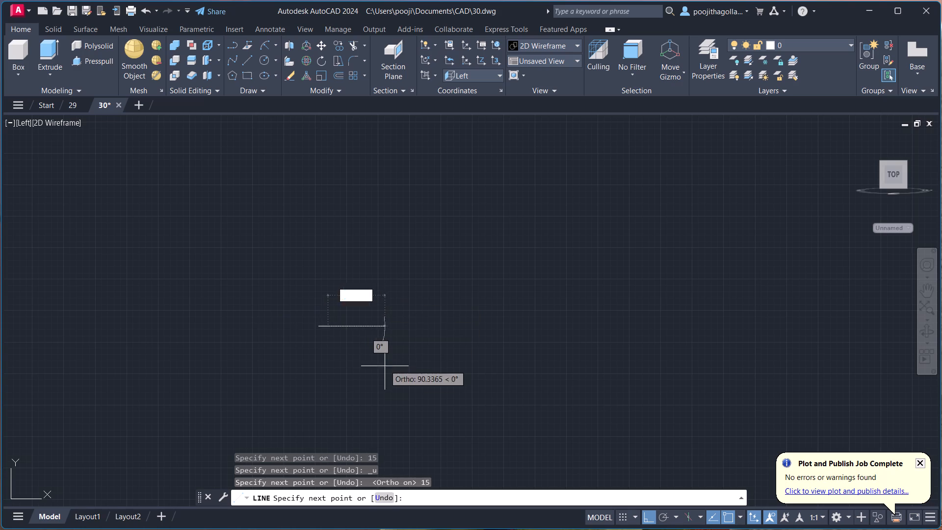
# Continue the line chain 15 units straight up and 40 units to the right.
pyautogui.scroll(1, 327, 332)
pyautogui.scroll(-1, 327, 332)
pyautogui.scroll(2, 327, 332)
pyautogui.scroll(-1, 327, 332)
pyautogui.scroll(1, 327, 332)
pyautogui.middleClick(327, 331)
pyautogui.scroll(4, 327, 331)
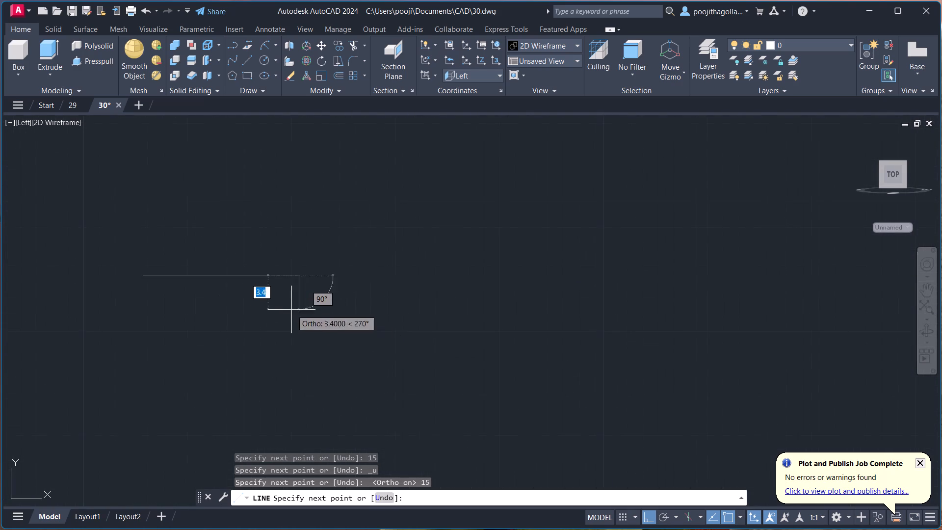
pyautogui.moveTo(282, 300); pyautogui.dragTo(409, 331, button='middle')
pyautogui.scroll(-1, 435, 352)
pyautogui.moveTo(435, 352); pyautogui.dragTo(411, 326, button='middle')
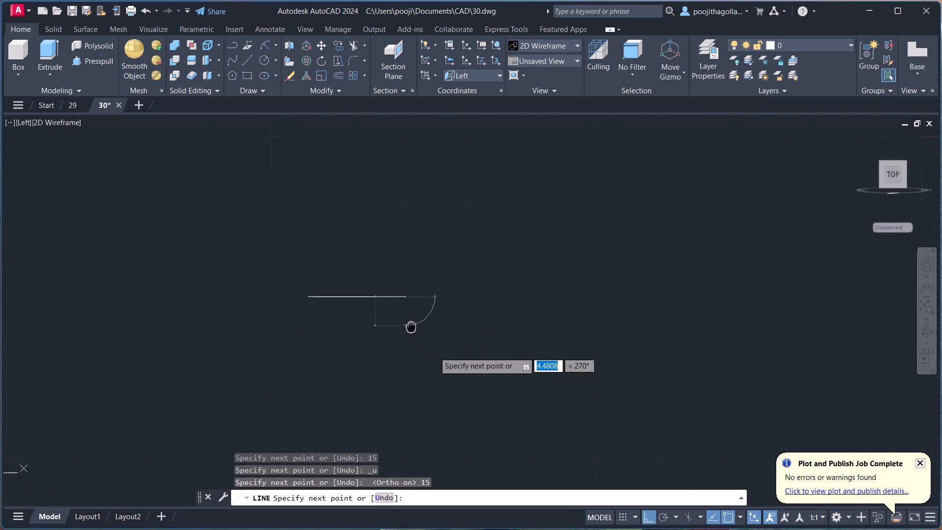
pyautogui.moveTo(411, 326); pyautogui.dragTo(410, 326, button='middle')
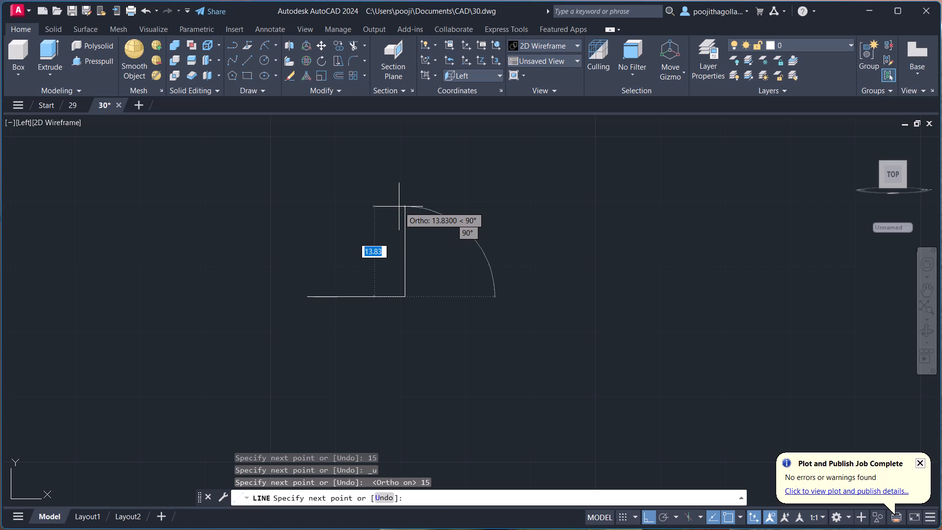
pyautogui.write('15')
pyautogui.press('Return')
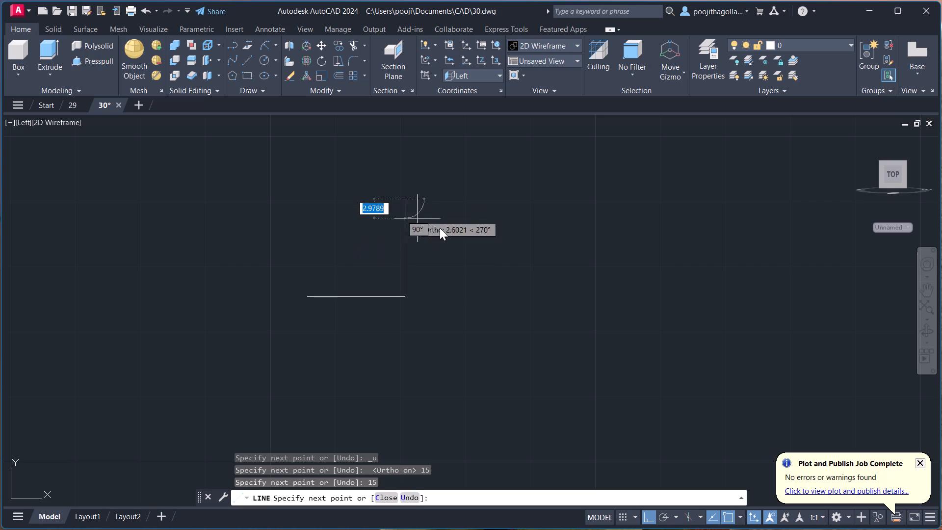
pyautogui.moveTo(502, 239); pyautogui.dragTo(497, 270, button='middle')
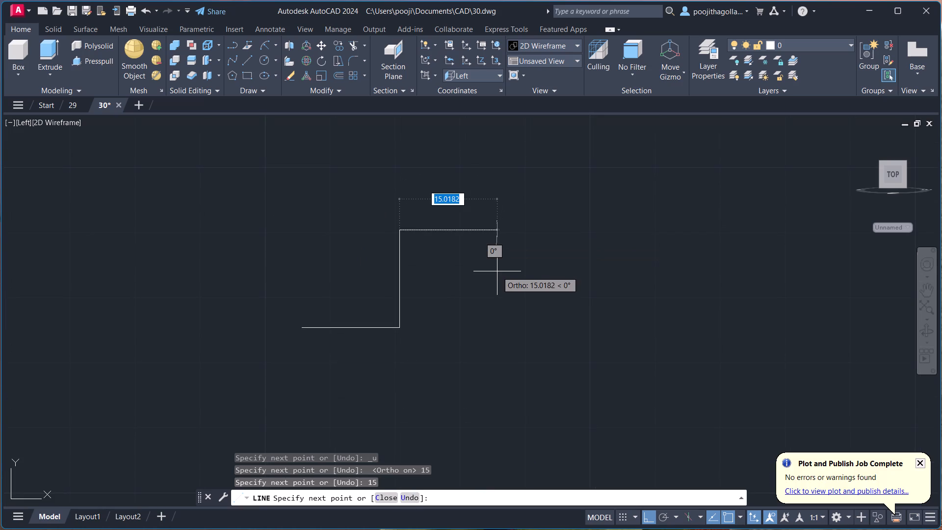
pyautogui.moveTo(497, 271); pyautogui.dragTo(500, 291, button='middle')
pyautogui.write('40')
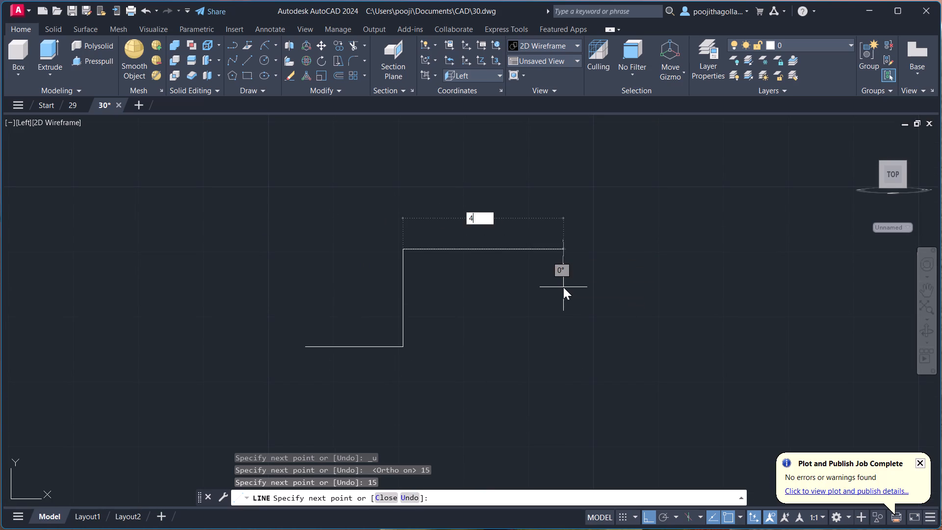
pyautogui.press('Return')
# Continue the line chain 15 units down, 15 units right, and 30 units up for the outer side.
pyautogui.moveTo(684, 322); pyautogui.dragTo(578, 329, button='middle')
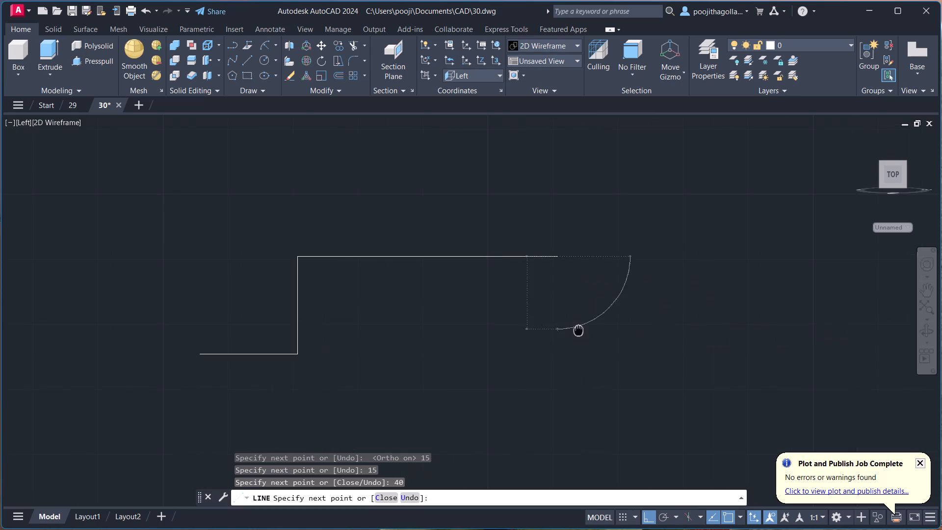
pyautogui.write('15')
pyautogui.press('Return')
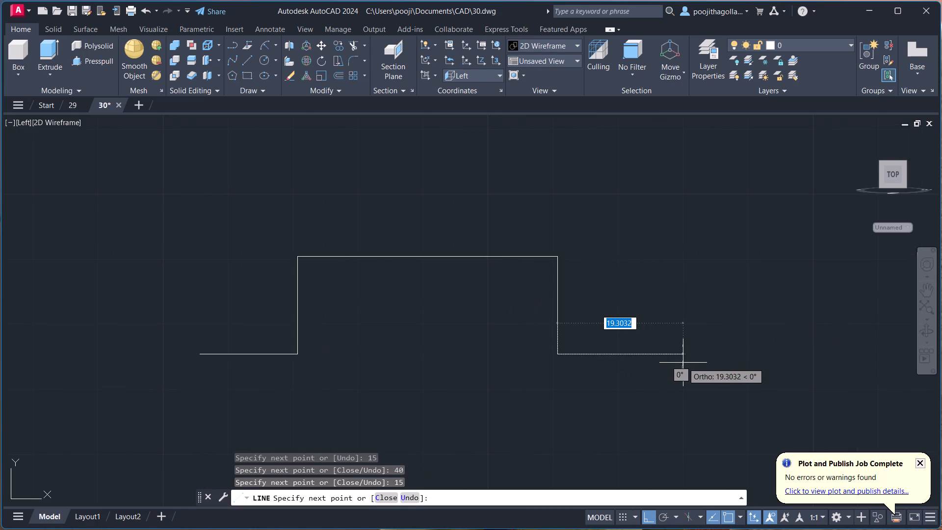
pyautogui.write('15')
pyautogui.press('Return')
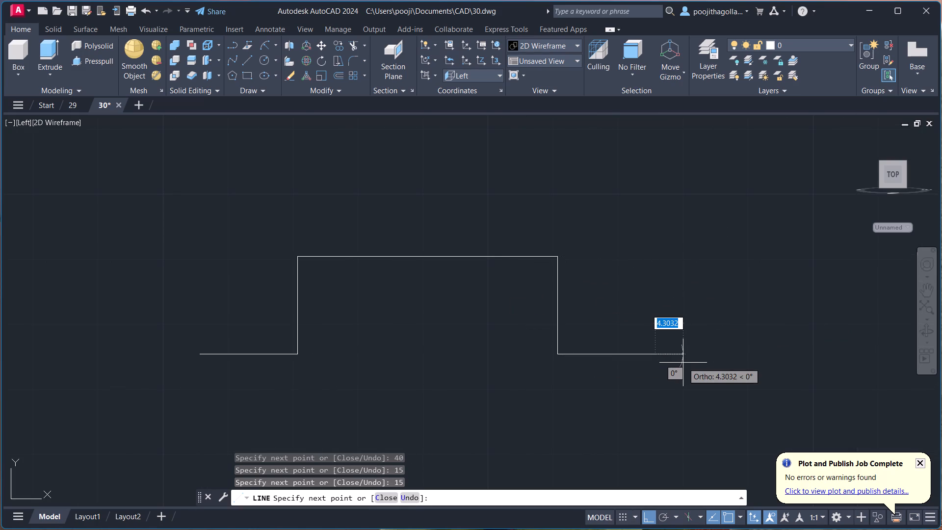
pyautogui.write('30')
pyautogui.press('Return')
# Draw the 70-unit top edge to the left and close the outline down to its starting point, ending the Line command.
pyautogui.scroll(-1, 479, 186)
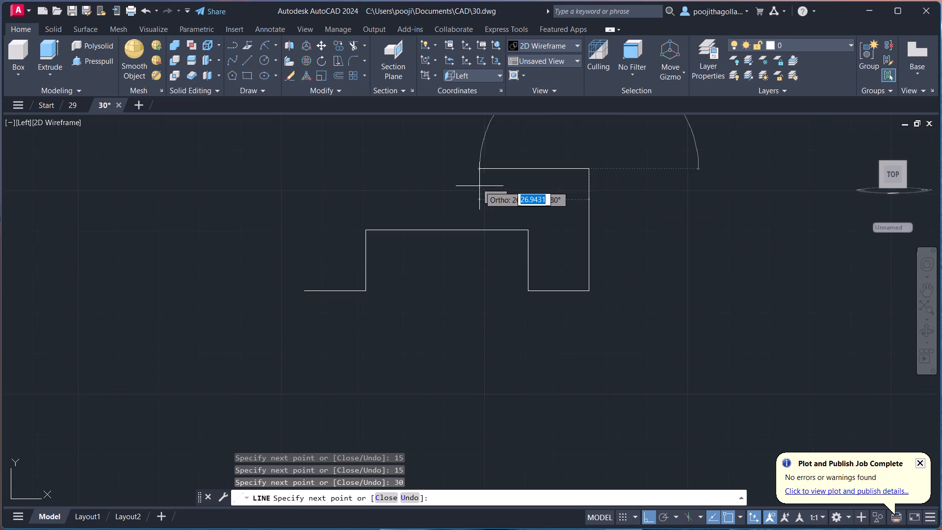
pyautogui.moveTo(479, 186); pyautogui.dragTo(511, 308, button='middle')
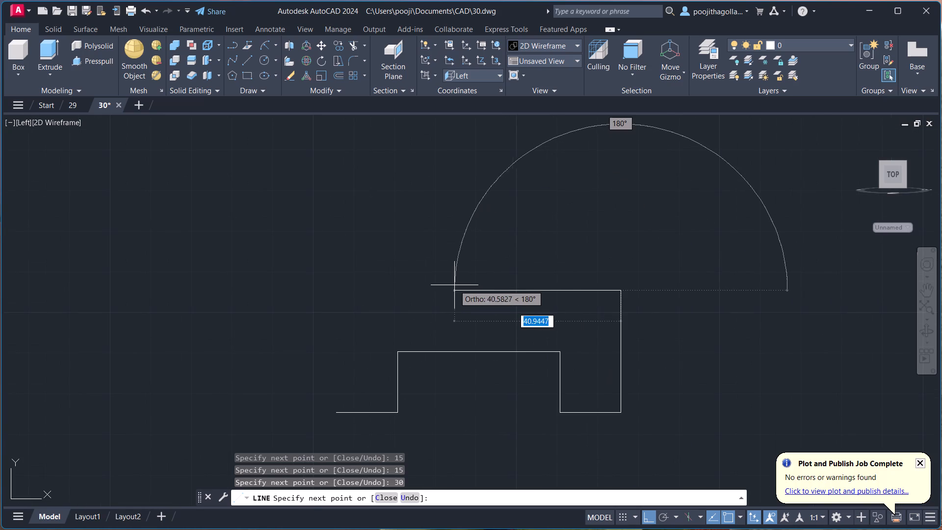
pyautogui.write('70')
pyautogui.press('Return')
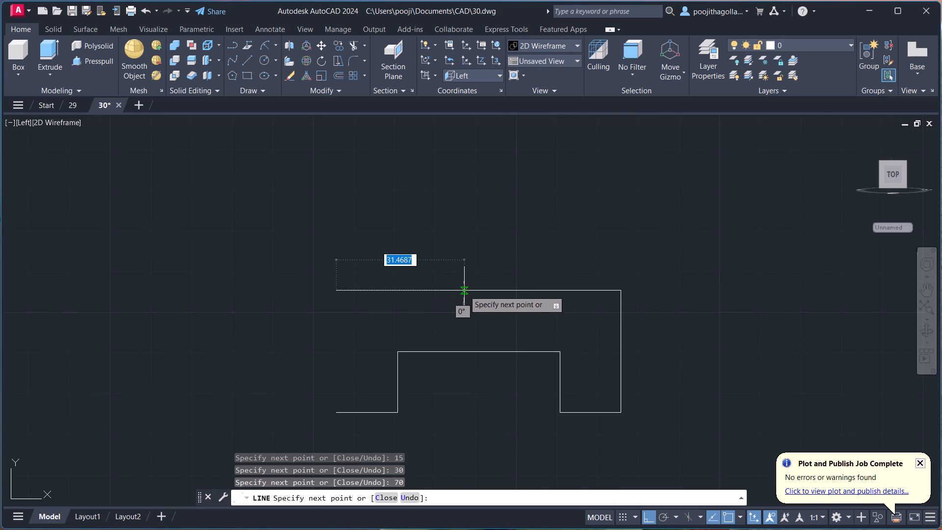
pyautogui.click(333, 412)
pyautogui.press('Escape')
pyautogui.scroll(-1, 372, 343)
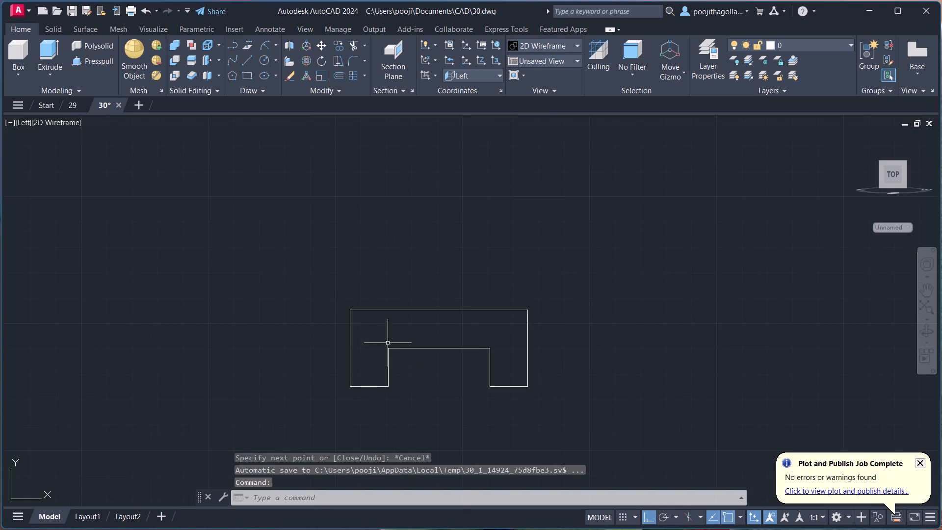
# Join all the lines of the inverted-U outline into a single polyline.
pyautogui.moveTo(455, 351); pyautogui.dragTo(421, 314, button='middle')
pyautogui.click(549, 233)
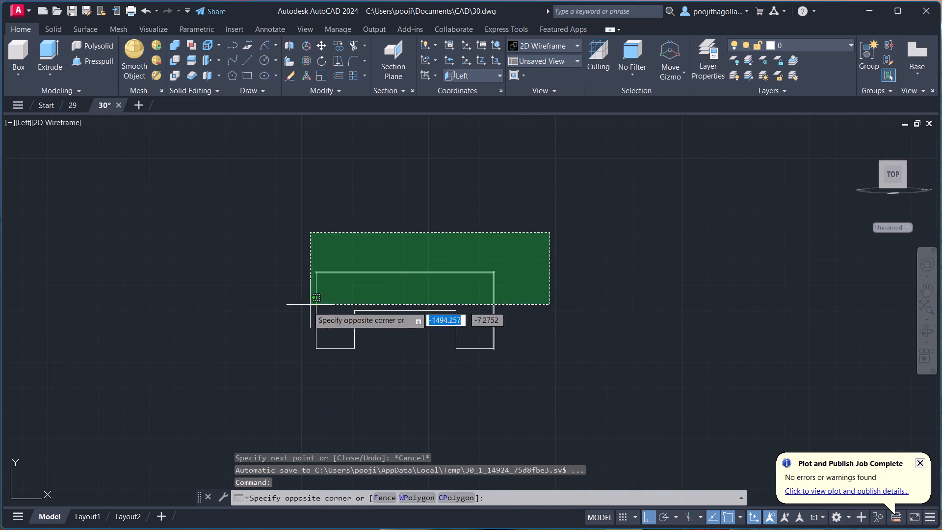
pyautogui.click(209, 381)
pyautogui.press('j')
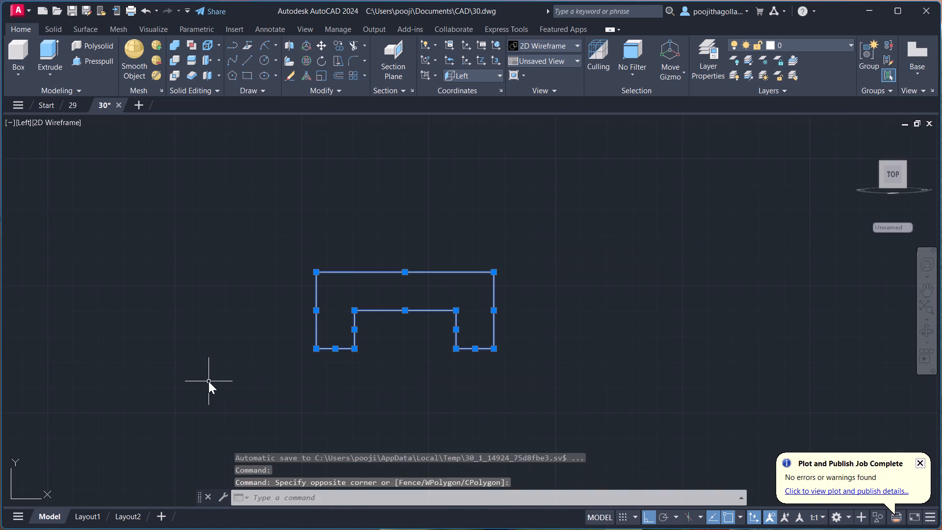
pyautogui.press('Return')
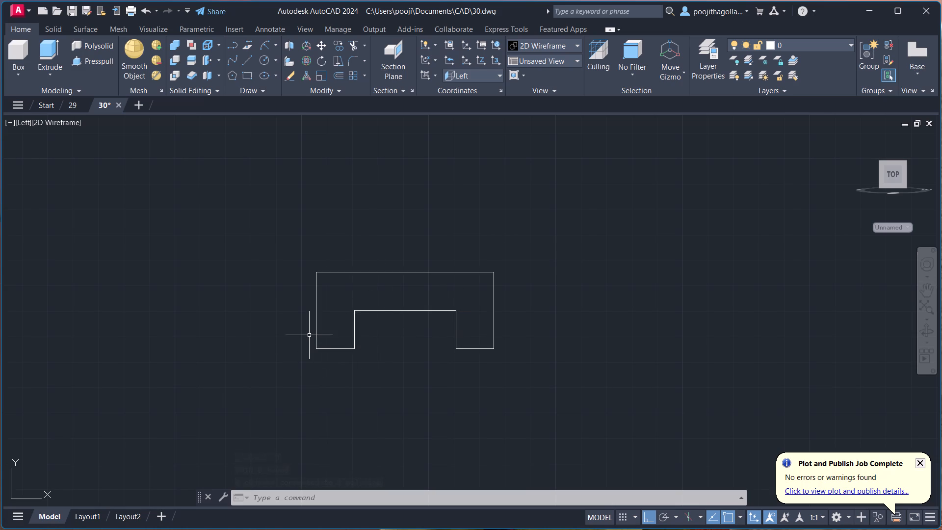
# Presspull the area inside the inverted-U profile by 110 units, away from its front face, into a solid.
pyautogui.keyDown('shift'); pyautogui.moveTo(308, 336); pyautogui.dragTo(379, 365, button='middle'); pyautogui.keyUp('shift')
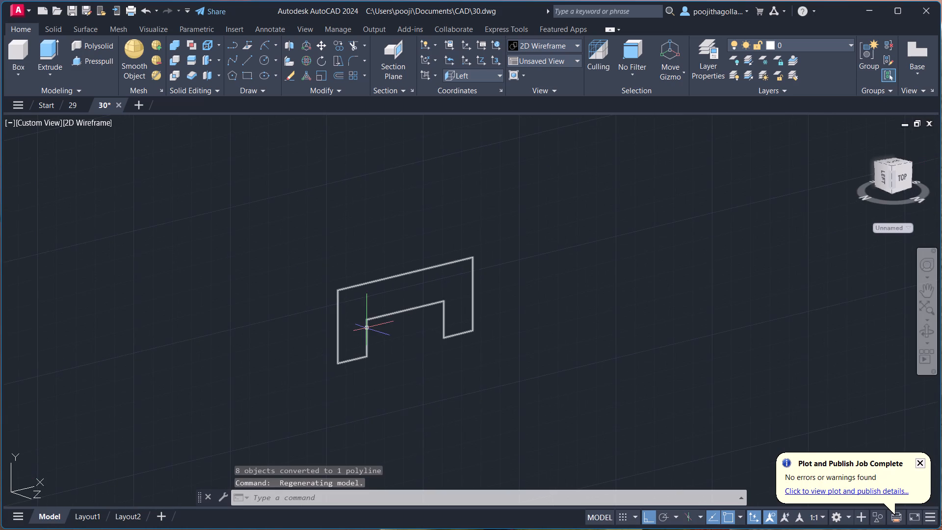
pyautogui.click(105, 65)
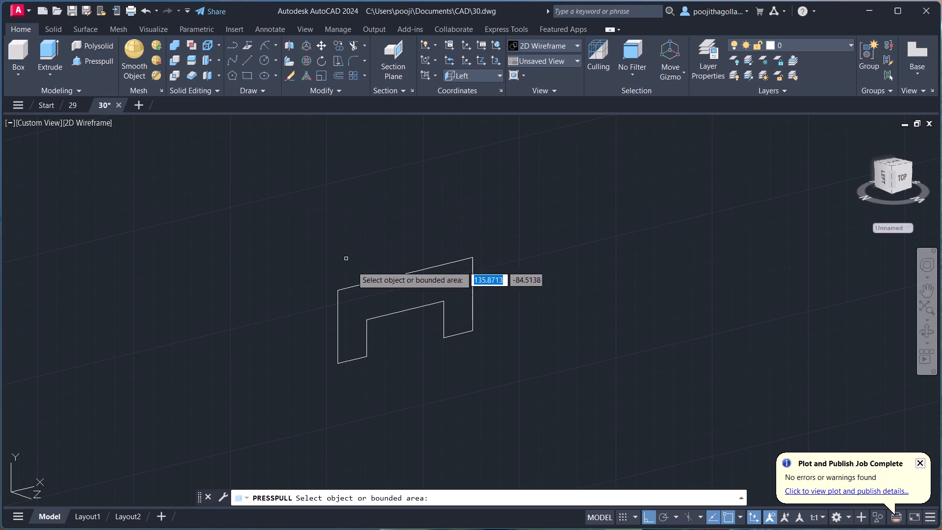
pyautogui.click(378, 304)
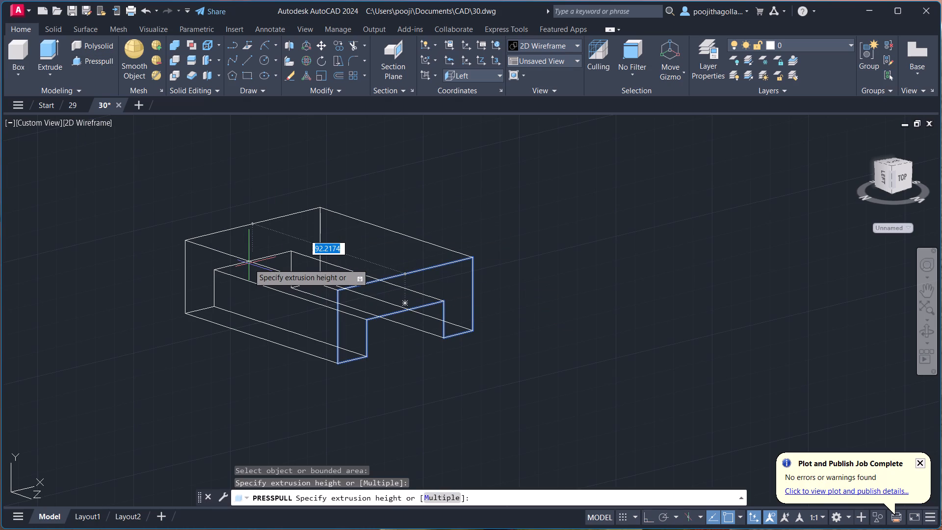
pyautogui.write('110')
pyautogui.press('Return')
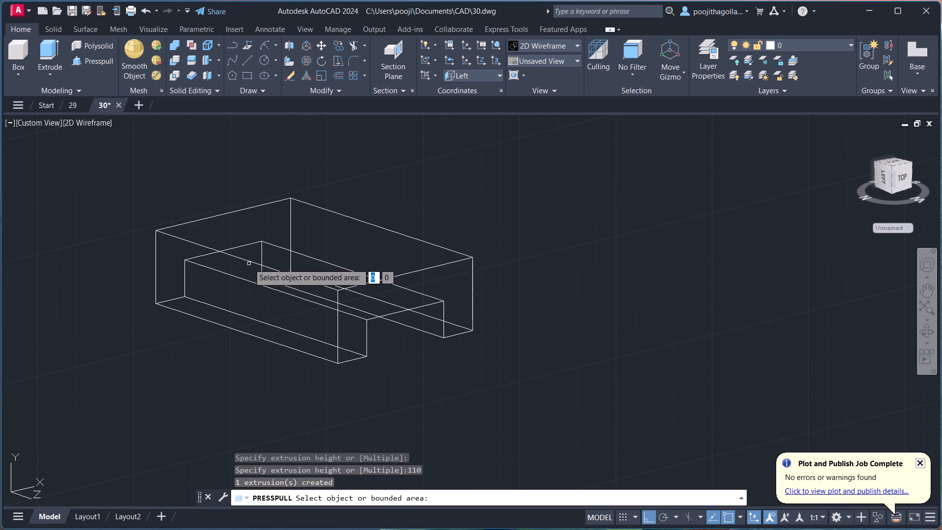
pyautogui.press('Escape')
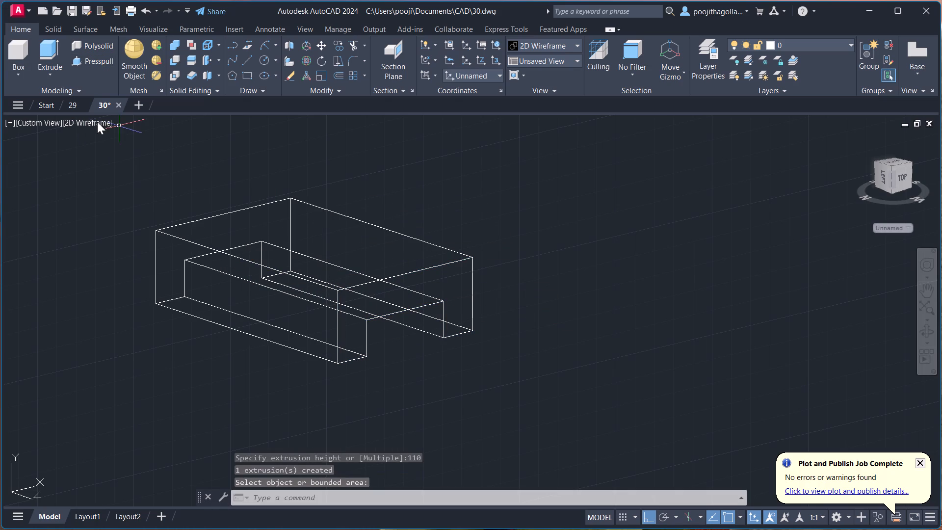
# Change the visual style to Shades of Gray.
pyautogui.click(97, 122)
pyautogui.click(151, 230)
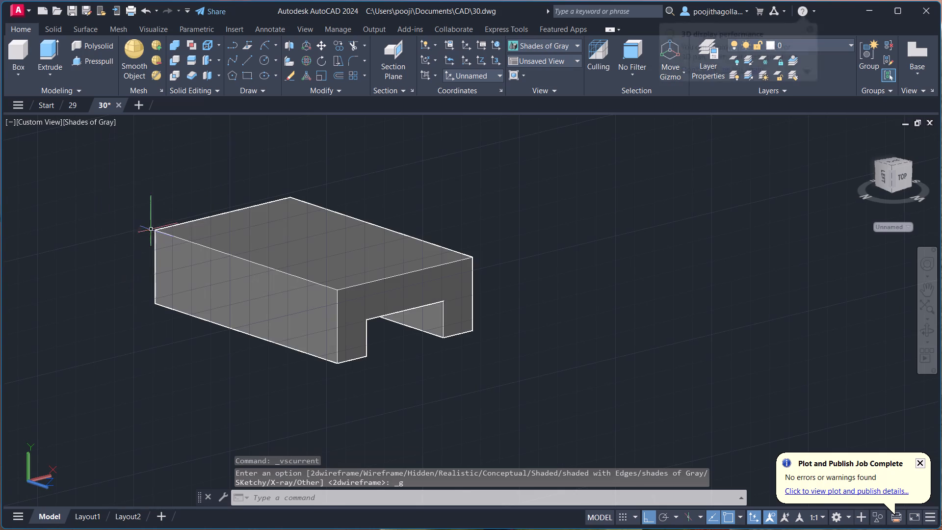
# Examine the extruded inverted-U block in 3D from several angles.
pyautogui.keyDown('shift'); pyautogui.moveTo(625, 309); pyautogui.dragTo(483, 319, button='middle'); pyautogui.keyUp('shift')
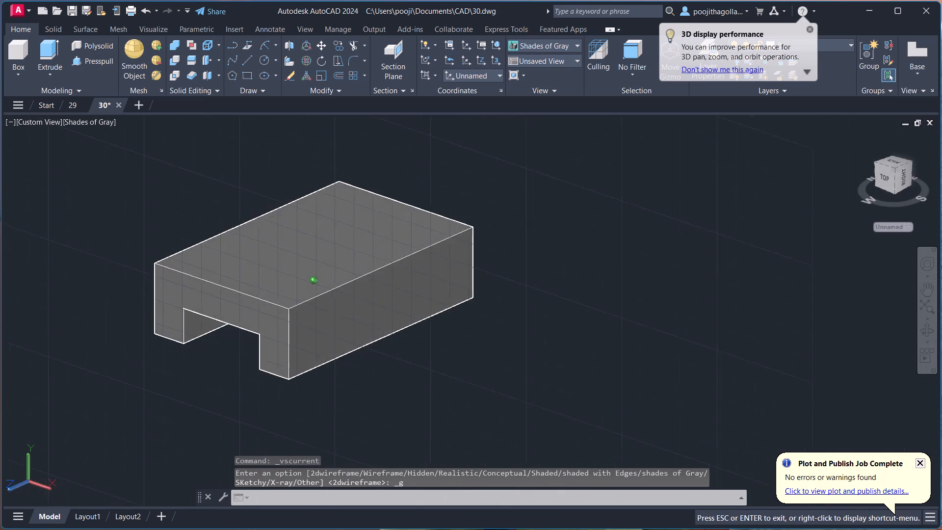
pyautogui.keyDown('shift'); pyautogui.moveTo(483, 319); pyautogui.dragTo(454, 317, button='middle'); pyautogui.keyUp('shift')
pyautogui.moveTo(263, 287); pyautogui.dragTo(358, 301, button='middle')
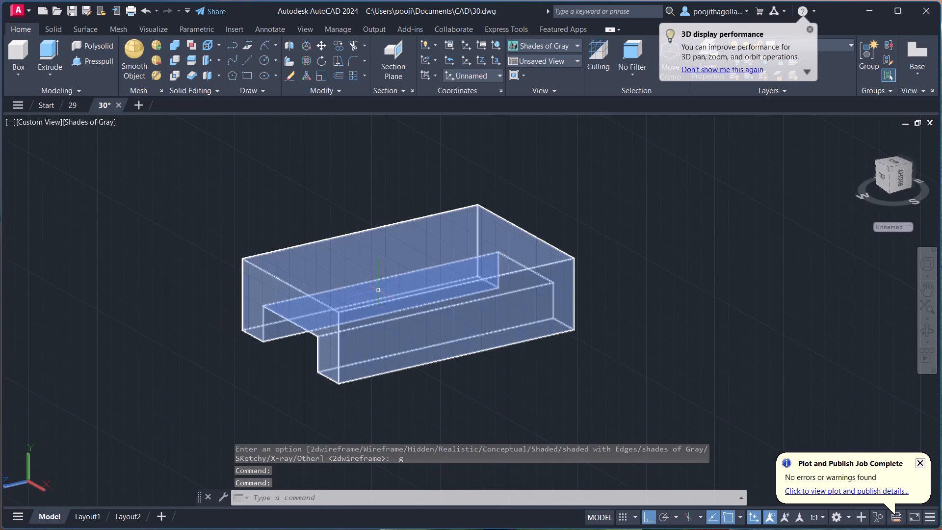
pyautogui.keyDown('shift'); pyautogui.moveTo(377, 267); pyautogui.dragTo(401, 295, button='middle'); pyautogui.keyUp('shift')
pyautogui.moveTo(409, 343); pyautogui.dragTo(396, 316, button='middle')
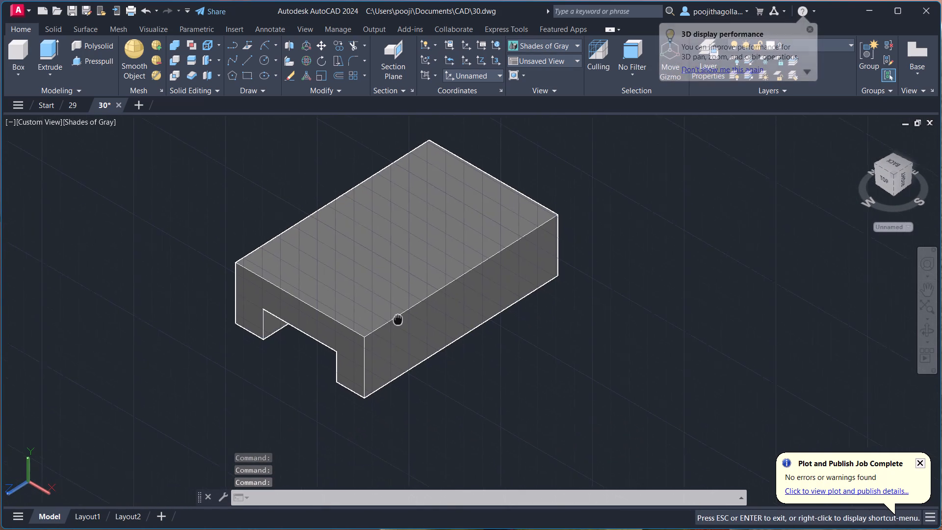
pyautogui.scroll(1, 394, 311)
pyautogui.moveTo(396, 316); pyautogui.dragTo(392, 310, button='middle')
pyautogui.keyDown('shift'); pyautogui.moveTo(392, 307); pyautogui.dragTo(383, 279, button='middle'); pyautogui.keyUp('shift')
pyautogui.middleClick(384, 263)
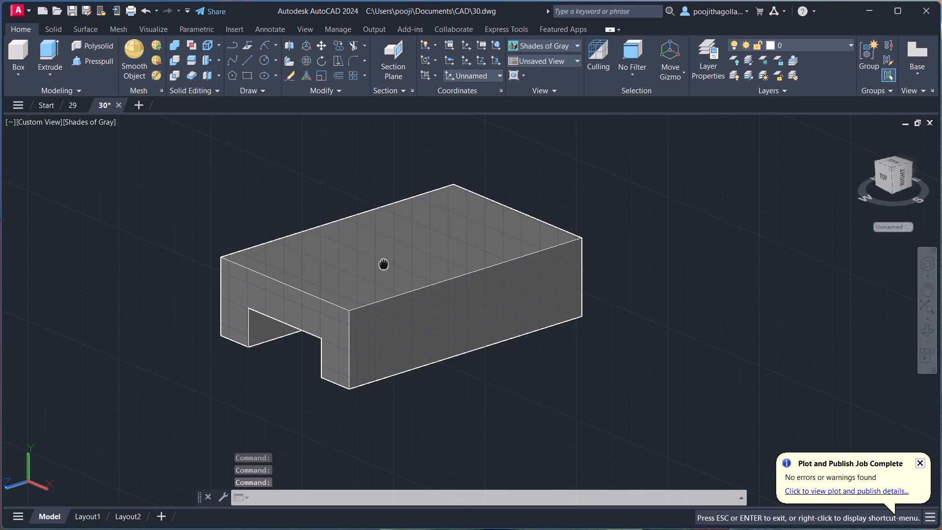
pyautogui.scroll(-2, 384, 259)
pyautogui.moveTo(384, 257); pyautogui.dragTo(377, 264, button='middle')
pyautogui.scroll(2, 377, 264)
pyautogui.moveTo(382, 263); pyautogui.dragTo(378, 285, button='middle')
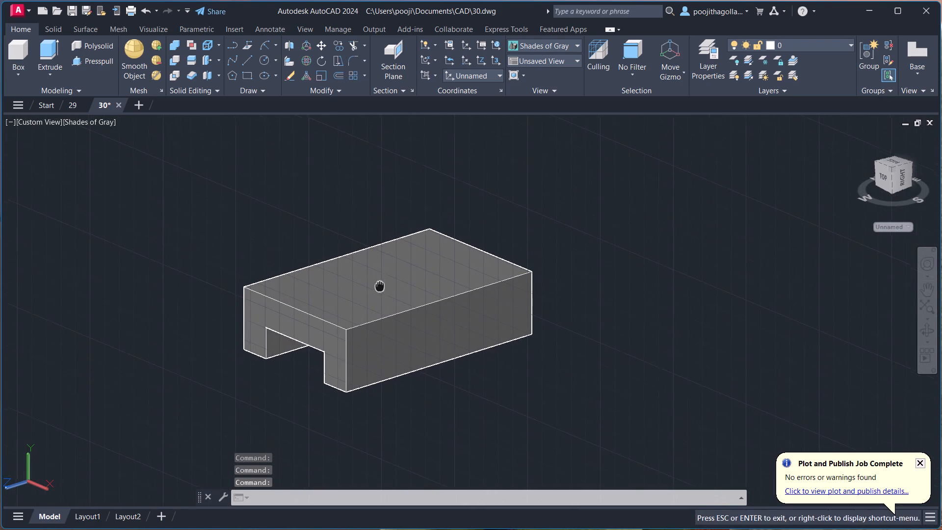
pyautogui.moveTo(378, 285); pyautogui.dragTo(377, 288, button='middle')
pyautogui.scroll(-1, 377, 288)
pyautogui.moveTo(377, 286); pyautogui.dragTo(373, 294, button='middle')
pyautogui.scroll(1, 374, 294)
pyautogui.moveTo(386, 296); pyautogui.dragTo(378, 286, button='middle')
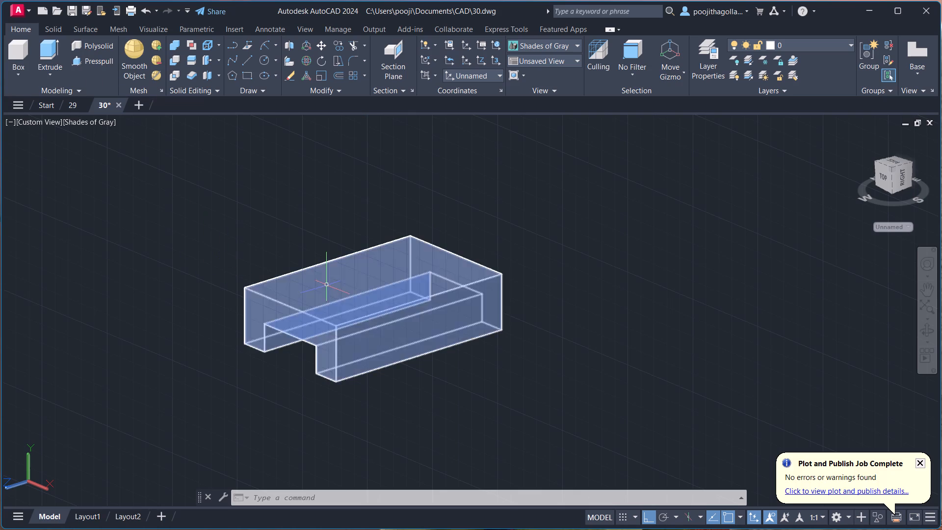
pyautogui.moveTo(327, 285); pyautogui.dragTo(333, 263, button='middle')
pyautogui.scroll(-1, 335, 259)
pyautogui.moveTo(357, 240); pyautogui.dragTo(357, 249, button='middle')
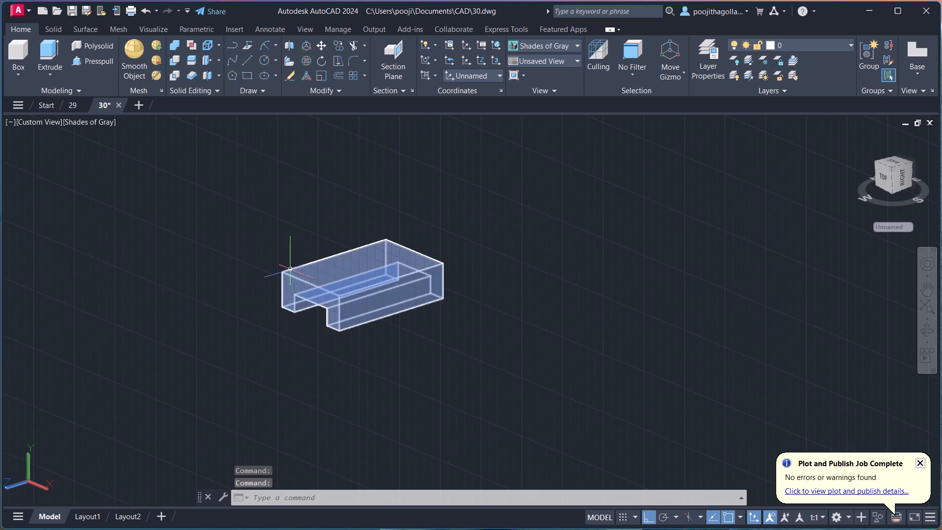
# Set the model view to Left.
pyautogui.click(27, 124)
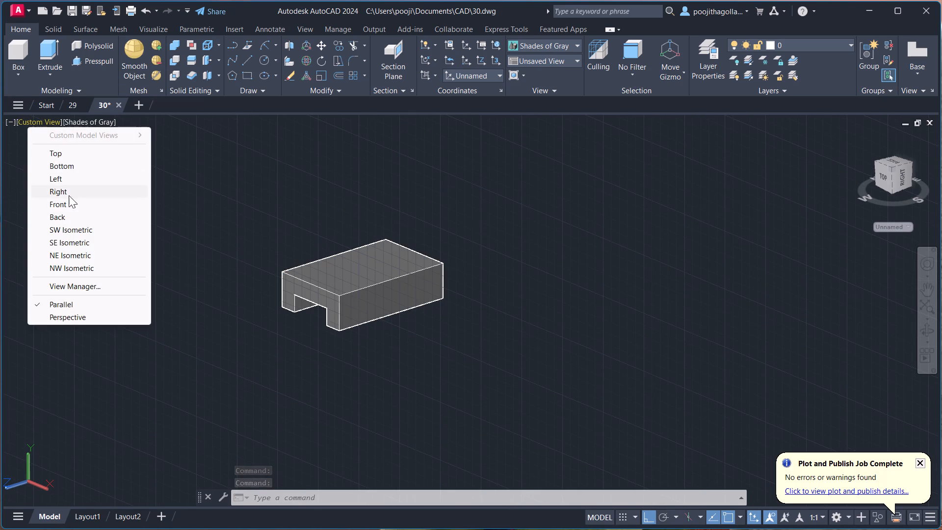
pyautogui.click(61, 180)
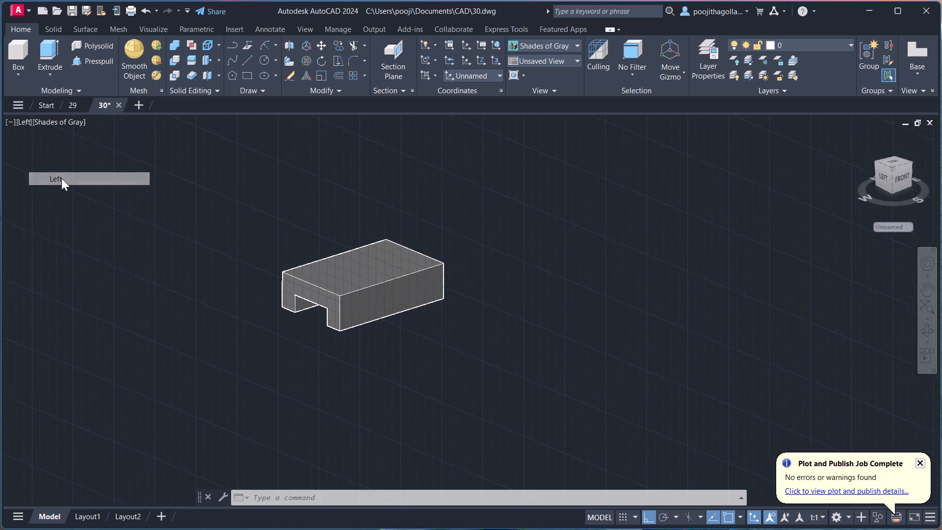
# In the empty area below the block, draw a line chain 30 units down, 60 units right and 10 units up.
pyautogui.moveTo(421, 339); pyautogui.dragTo(418, 318, button='middle')
pyautogui.scroll(-3, 418, 318)
pyautogui.moveTo(438, 336); pyautogui.dragTo(438, 295, button='middle')
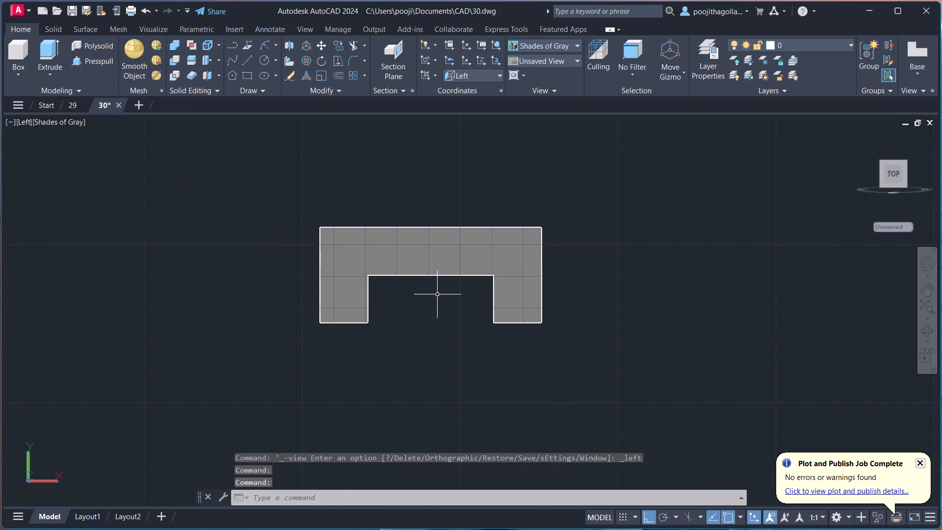
pyautogui.scroll(-1, 433, 332)
pyautogui.moveTo(432, 360); pyautogui.dragTo(432, 312, button='middle')
pyautogui.scroll(2, 414, 351)
pyautogui.moveTo(423, 359); pyautogui.dragTo(424, 313, button='middle')
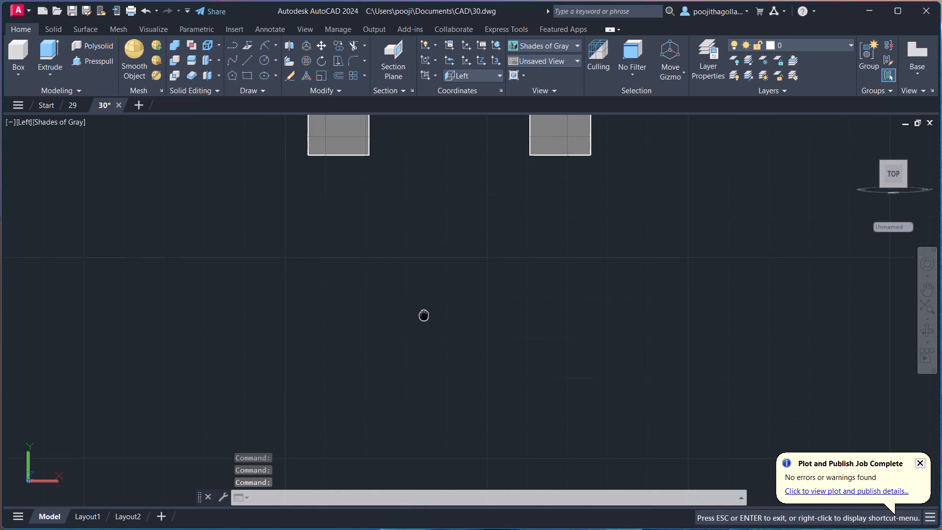
pyautogui.moveTo(424, 313); pyautogui.dragTo(421, 265, button='middle')
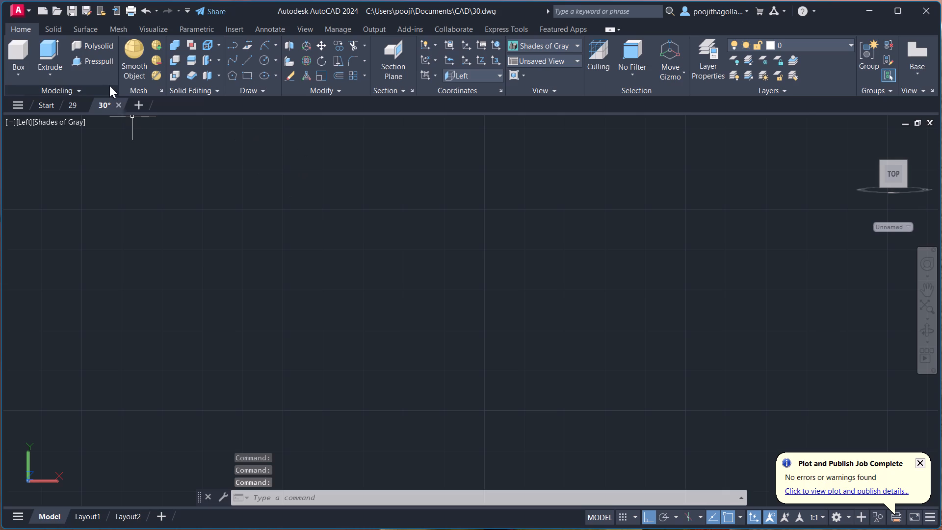
pyautogui.click(245, 61)
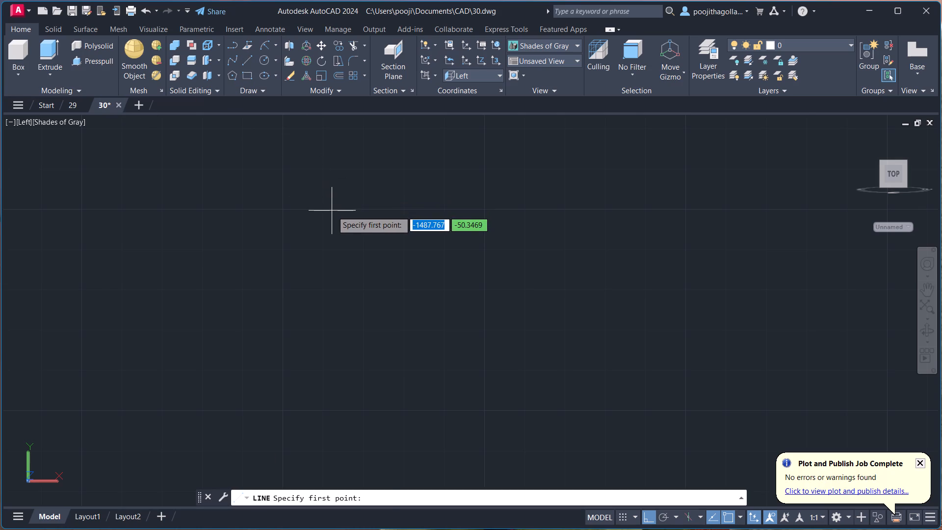
pyautogui.click(332, 211)
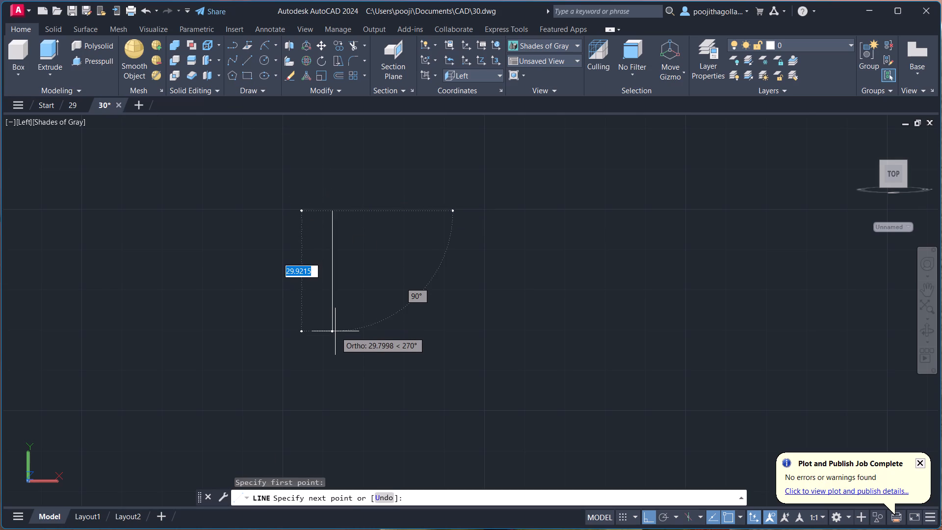
pyautogui.write('30')
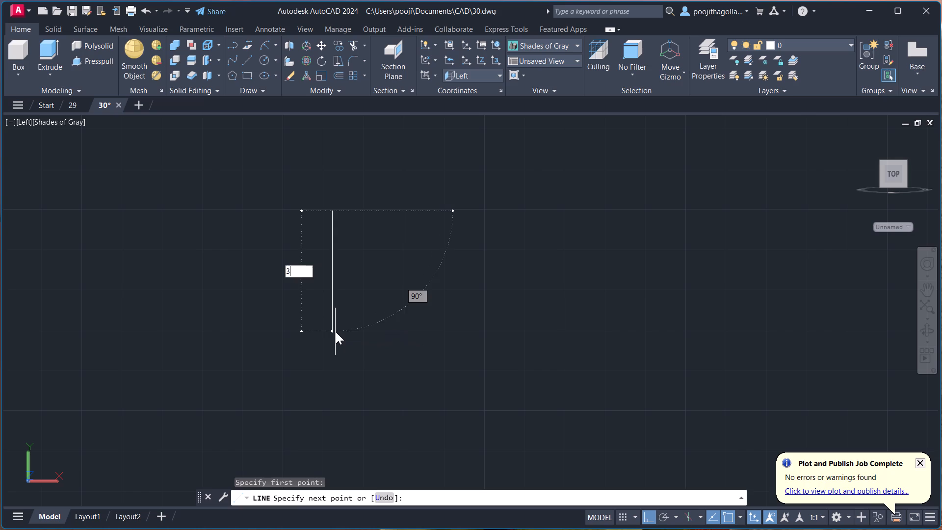
pyautogui.press('Return')
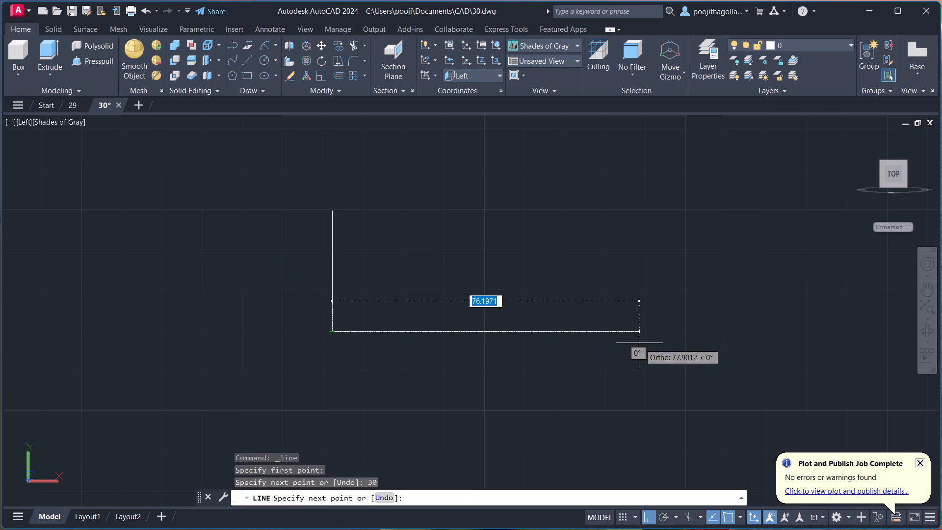
pyautogui.write('60')
pyautogui.press('Return')
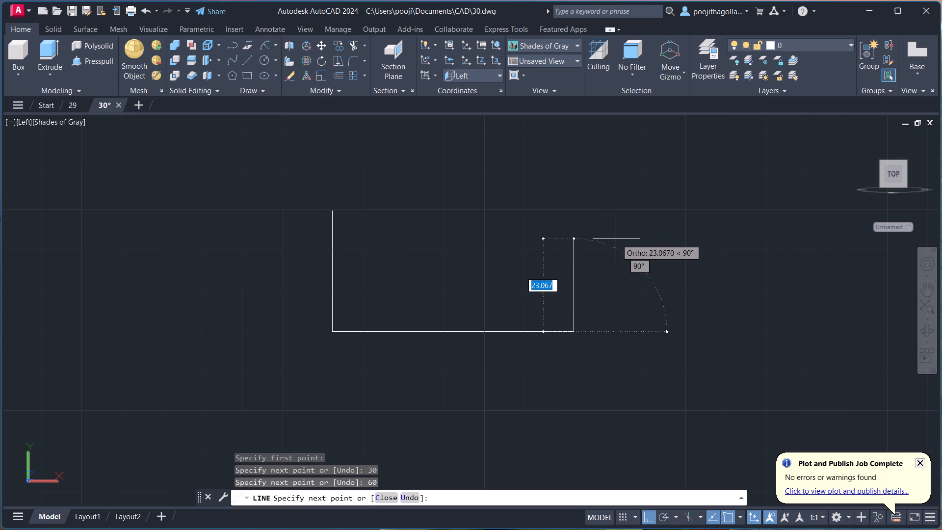
pyautogui.write('10')
pyautogui.press('Return')
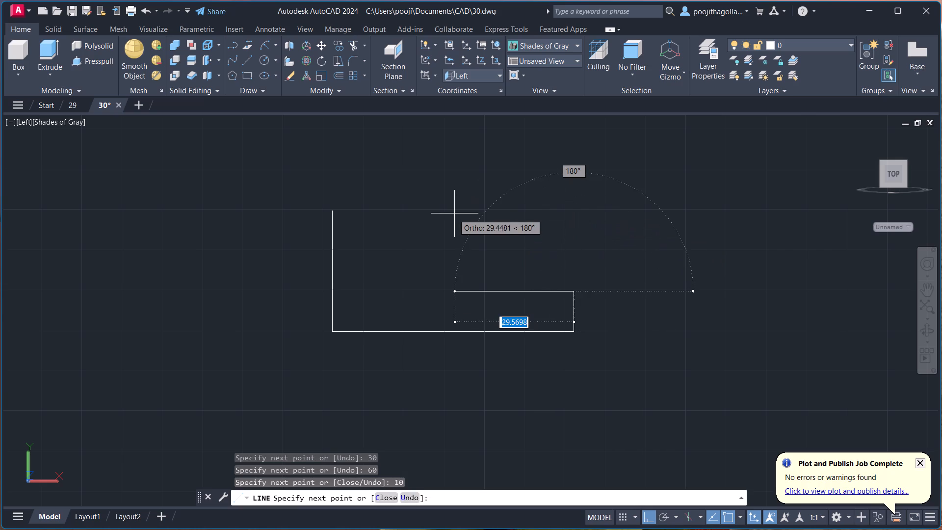
pyautogui.press('Escape')
# Draw a 20-unit line right from the top of the 30-unit side, and close the outline with a sloped line to the 10-unit side's upper end.
pyautogui.press('l')
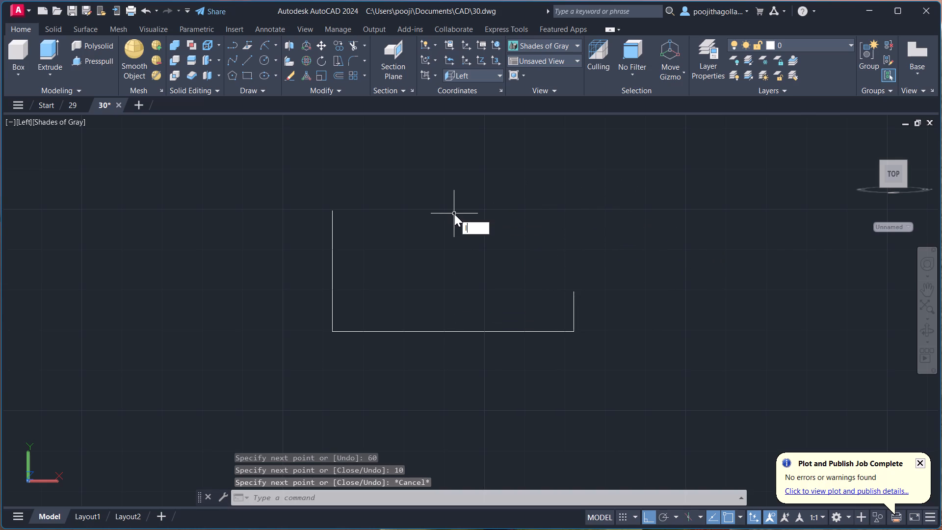
pyautogui.press('Return')
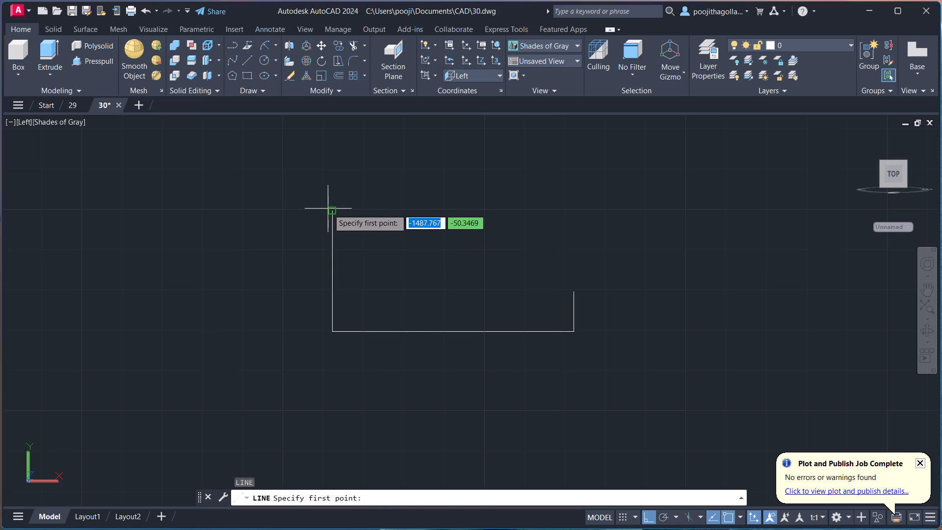
pyautogui.click(328, 209)
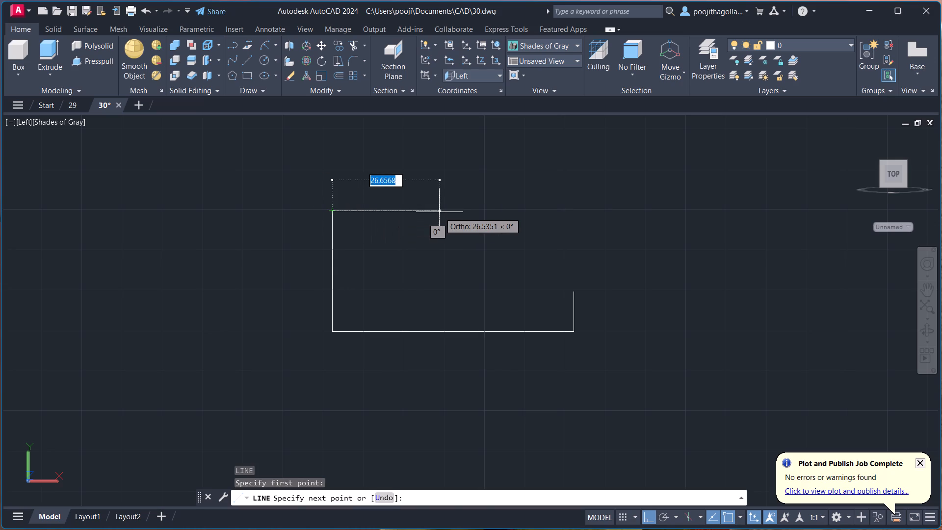
pyautogui.write('20')
pyautogui.press('Return')
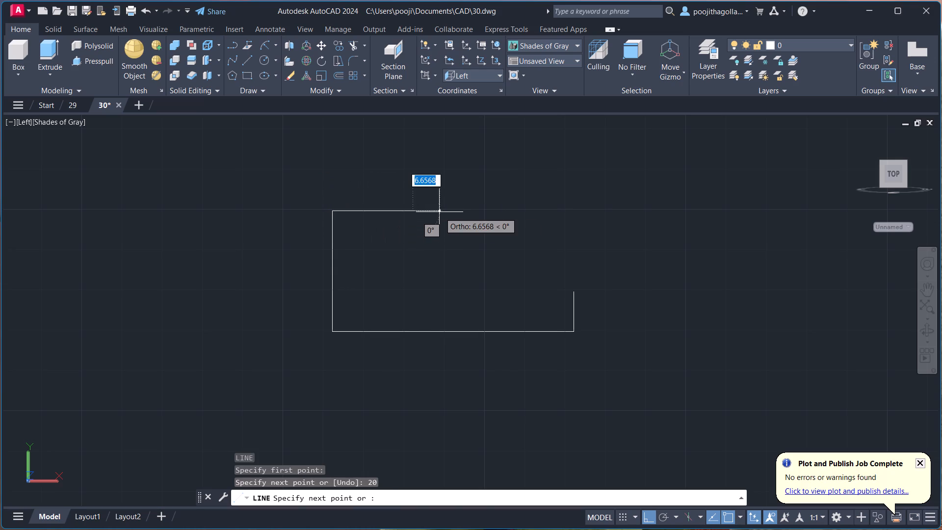
pyautogui.click(575, 294)
pyautogui.press('Escape')
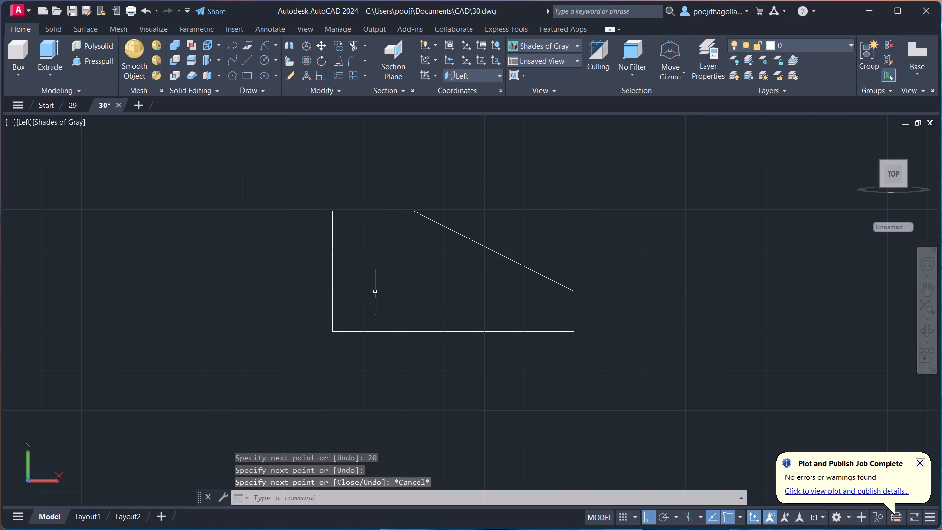
# Join all the lines of the new sloped outline into a single polyline.
pyautogui.moveTo(653, 167); pyautogui.dragTo(648, 174)
pyautogui.click(284, 375)
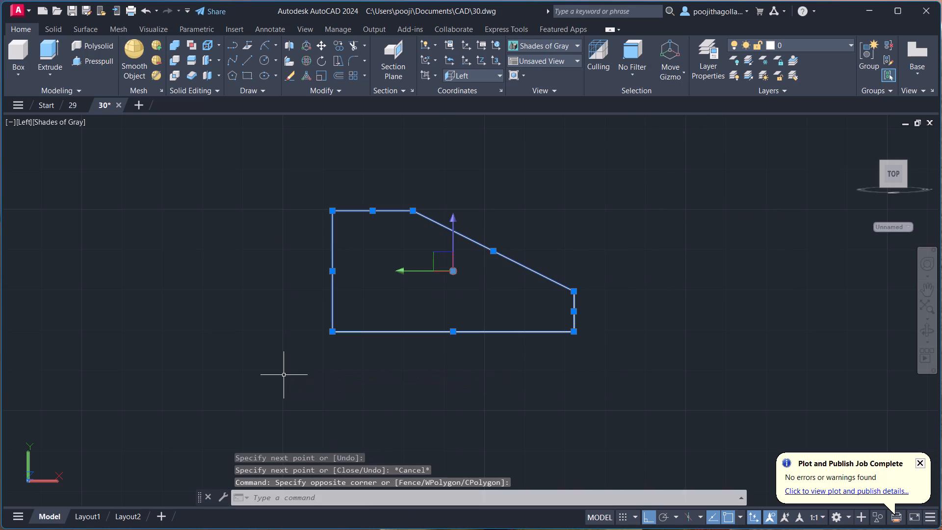
pyautogui.press('j')
pyautogui.press('Return')
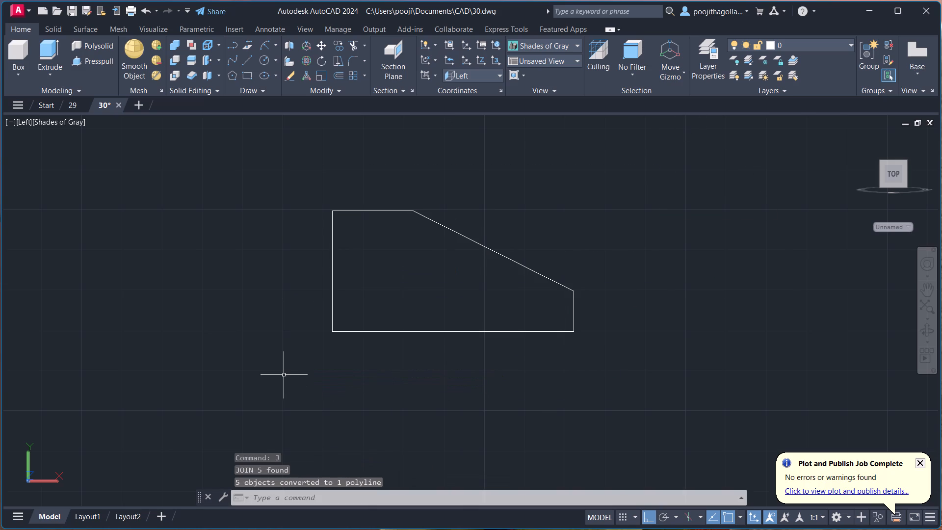
pyautogui.scroll(-1, 404, 370)
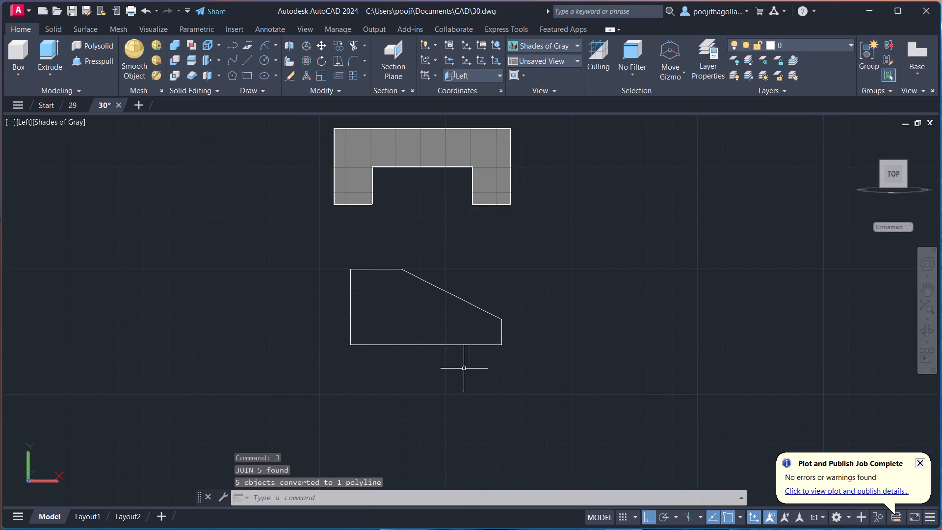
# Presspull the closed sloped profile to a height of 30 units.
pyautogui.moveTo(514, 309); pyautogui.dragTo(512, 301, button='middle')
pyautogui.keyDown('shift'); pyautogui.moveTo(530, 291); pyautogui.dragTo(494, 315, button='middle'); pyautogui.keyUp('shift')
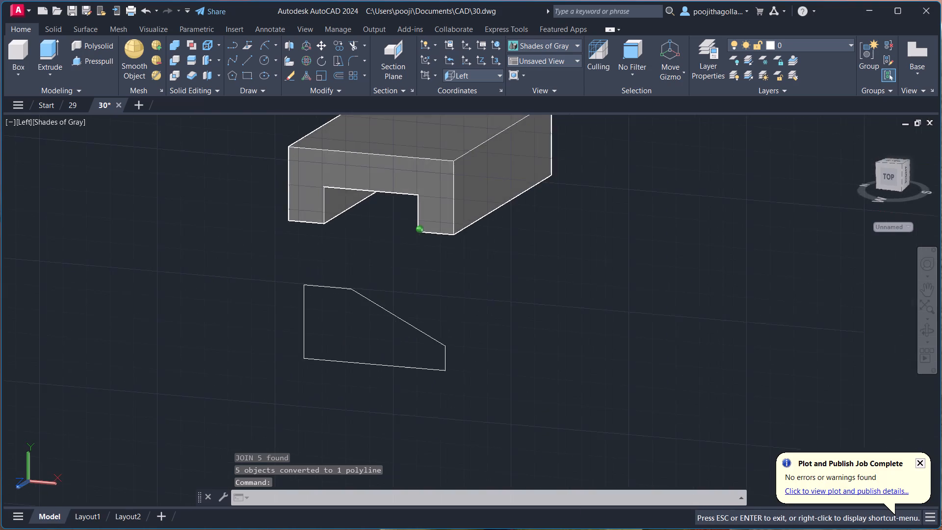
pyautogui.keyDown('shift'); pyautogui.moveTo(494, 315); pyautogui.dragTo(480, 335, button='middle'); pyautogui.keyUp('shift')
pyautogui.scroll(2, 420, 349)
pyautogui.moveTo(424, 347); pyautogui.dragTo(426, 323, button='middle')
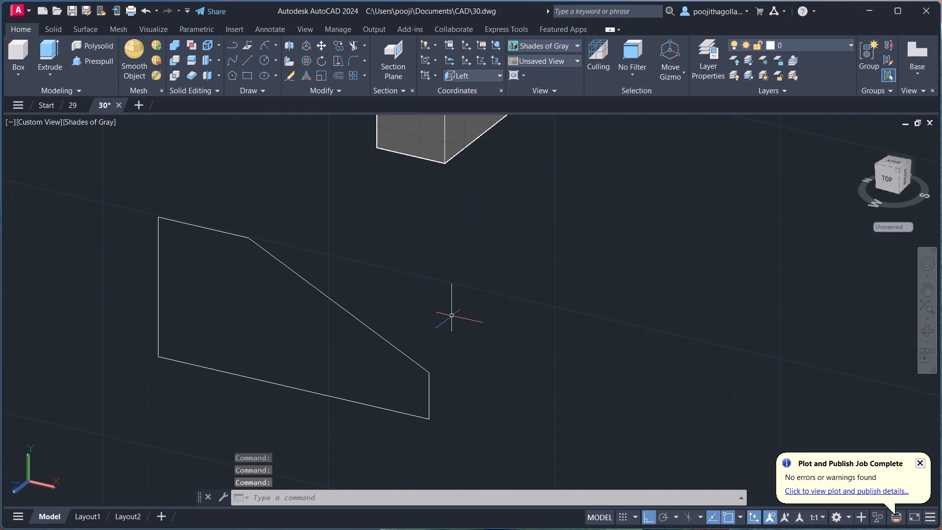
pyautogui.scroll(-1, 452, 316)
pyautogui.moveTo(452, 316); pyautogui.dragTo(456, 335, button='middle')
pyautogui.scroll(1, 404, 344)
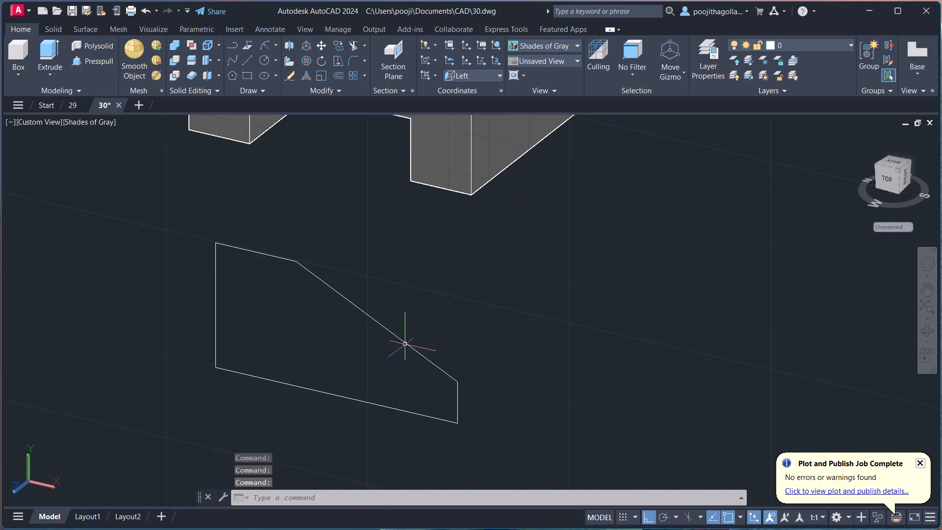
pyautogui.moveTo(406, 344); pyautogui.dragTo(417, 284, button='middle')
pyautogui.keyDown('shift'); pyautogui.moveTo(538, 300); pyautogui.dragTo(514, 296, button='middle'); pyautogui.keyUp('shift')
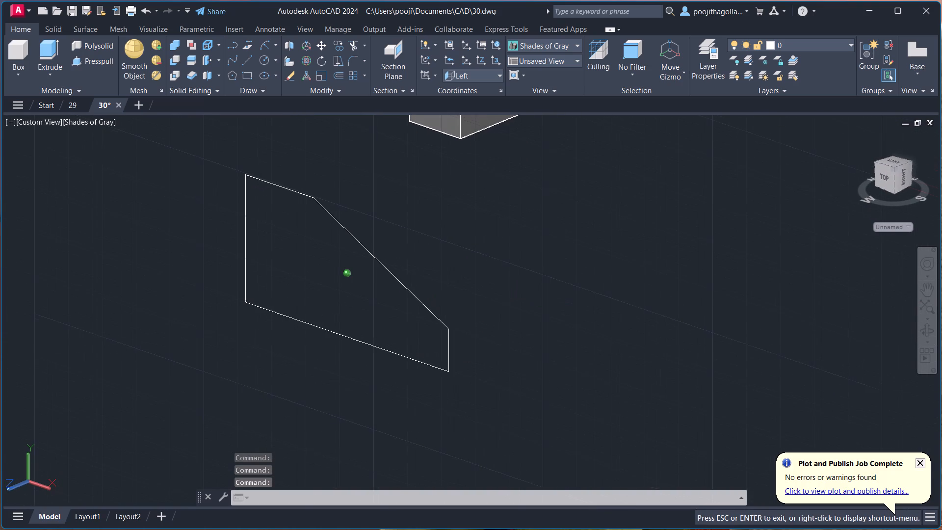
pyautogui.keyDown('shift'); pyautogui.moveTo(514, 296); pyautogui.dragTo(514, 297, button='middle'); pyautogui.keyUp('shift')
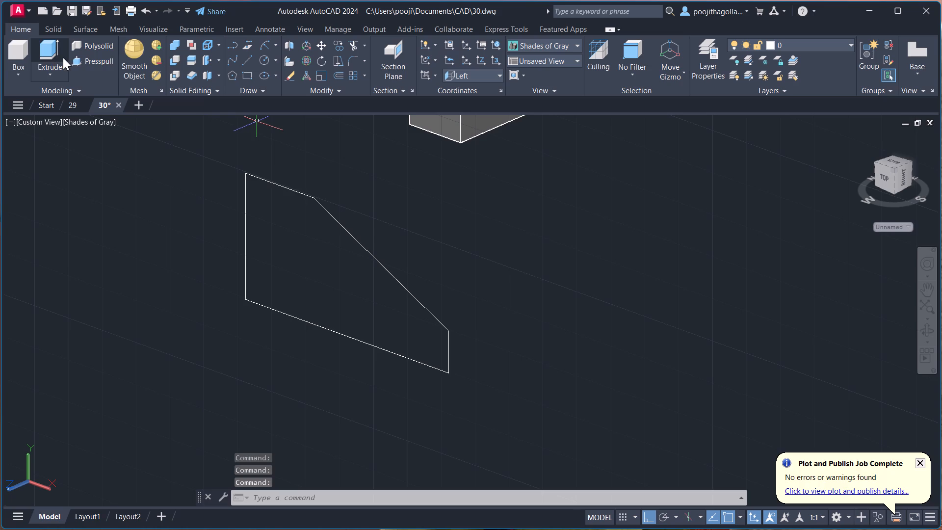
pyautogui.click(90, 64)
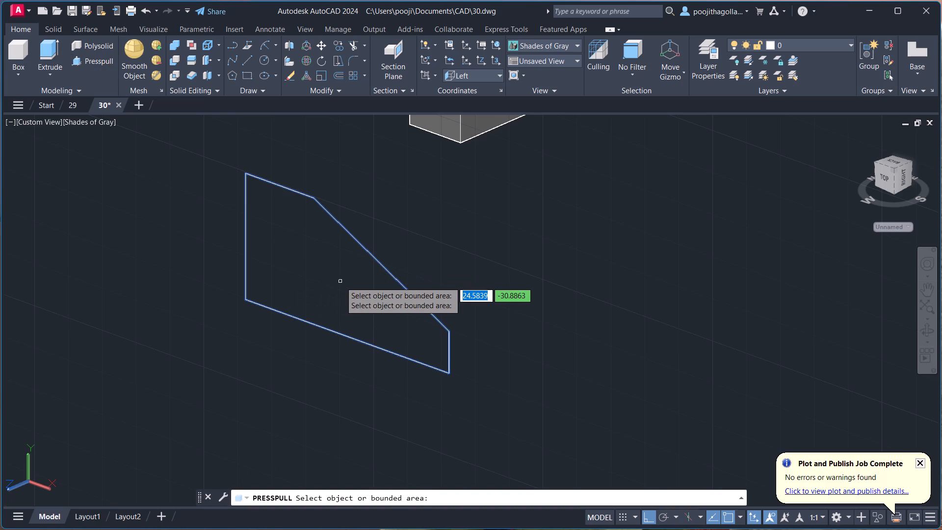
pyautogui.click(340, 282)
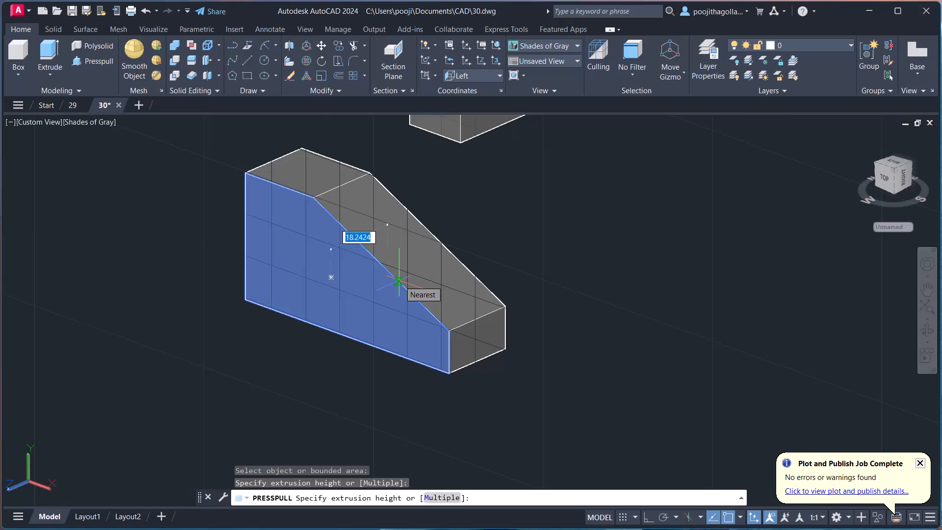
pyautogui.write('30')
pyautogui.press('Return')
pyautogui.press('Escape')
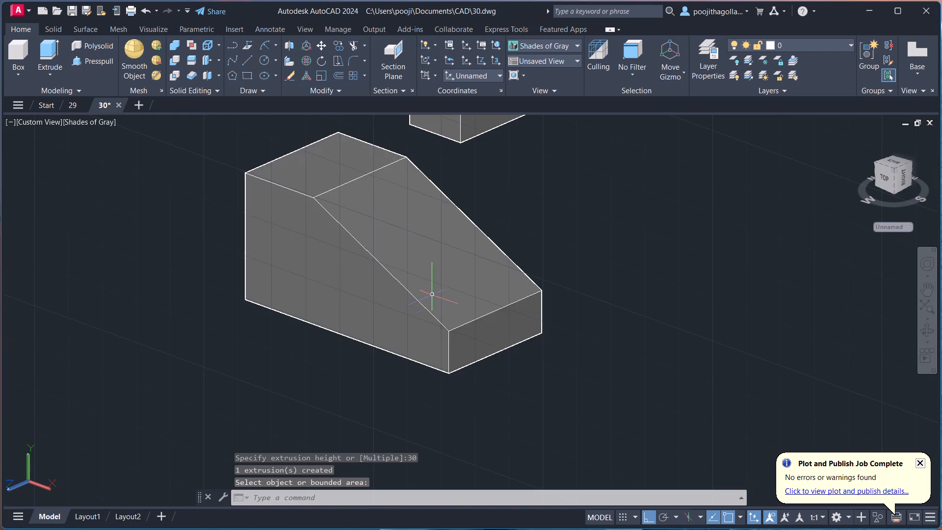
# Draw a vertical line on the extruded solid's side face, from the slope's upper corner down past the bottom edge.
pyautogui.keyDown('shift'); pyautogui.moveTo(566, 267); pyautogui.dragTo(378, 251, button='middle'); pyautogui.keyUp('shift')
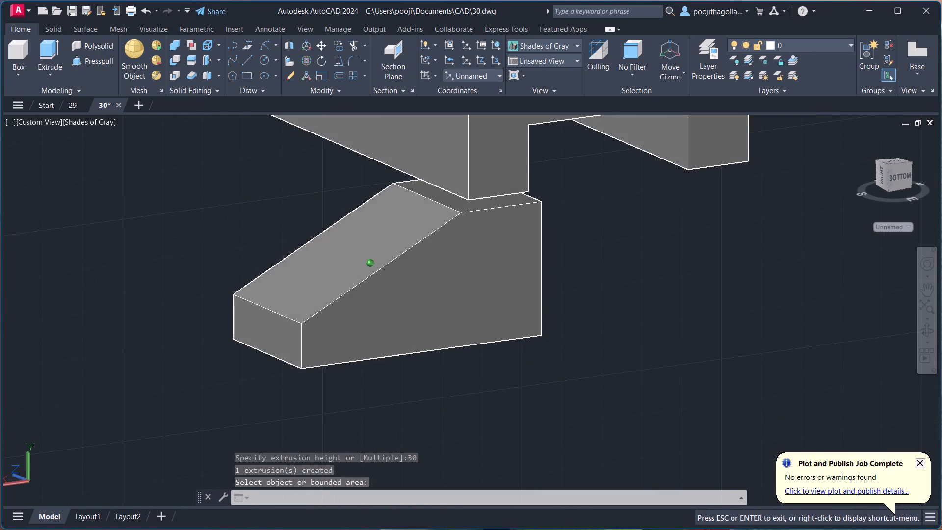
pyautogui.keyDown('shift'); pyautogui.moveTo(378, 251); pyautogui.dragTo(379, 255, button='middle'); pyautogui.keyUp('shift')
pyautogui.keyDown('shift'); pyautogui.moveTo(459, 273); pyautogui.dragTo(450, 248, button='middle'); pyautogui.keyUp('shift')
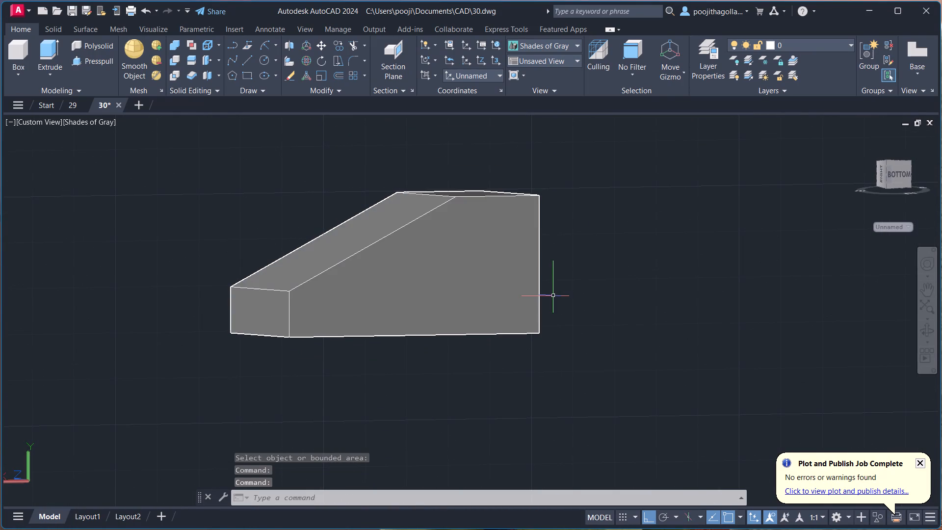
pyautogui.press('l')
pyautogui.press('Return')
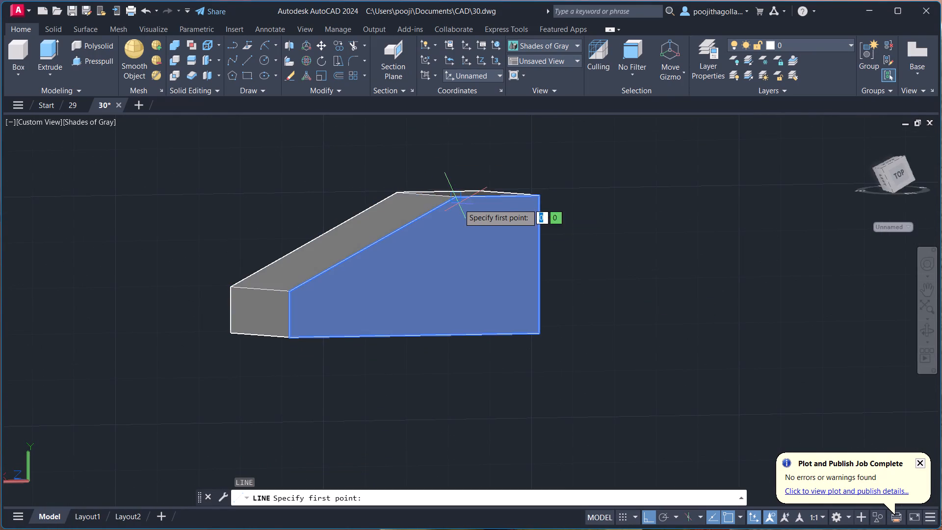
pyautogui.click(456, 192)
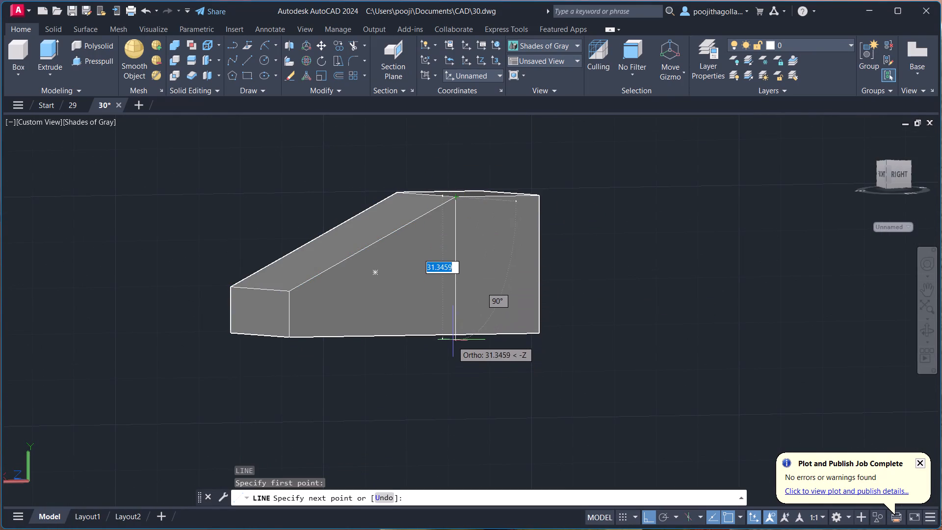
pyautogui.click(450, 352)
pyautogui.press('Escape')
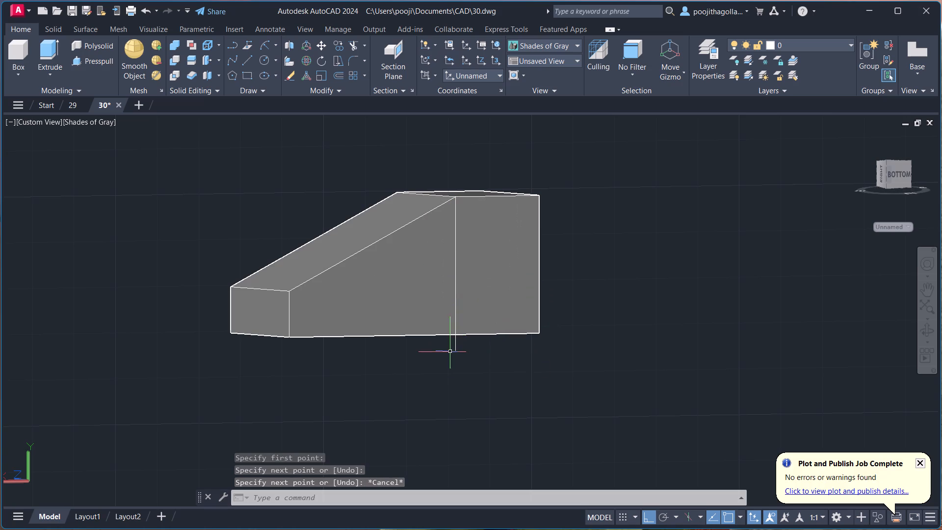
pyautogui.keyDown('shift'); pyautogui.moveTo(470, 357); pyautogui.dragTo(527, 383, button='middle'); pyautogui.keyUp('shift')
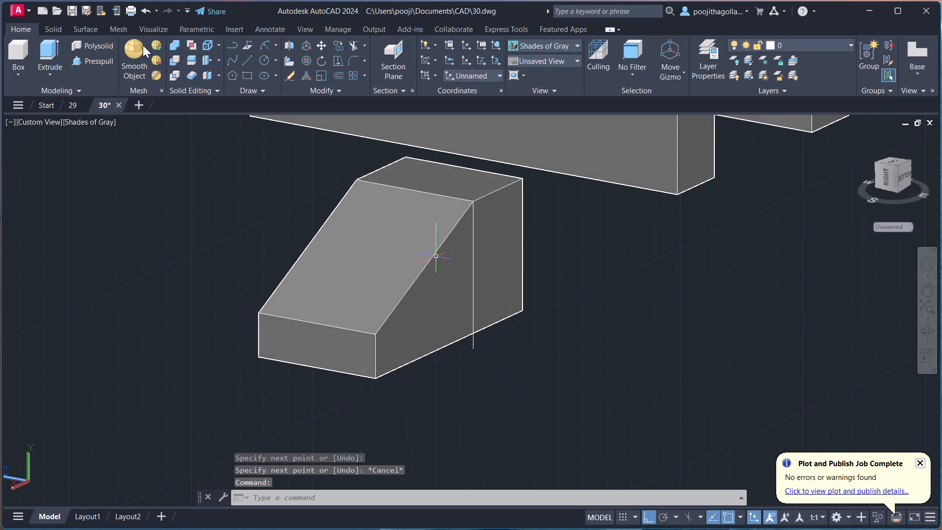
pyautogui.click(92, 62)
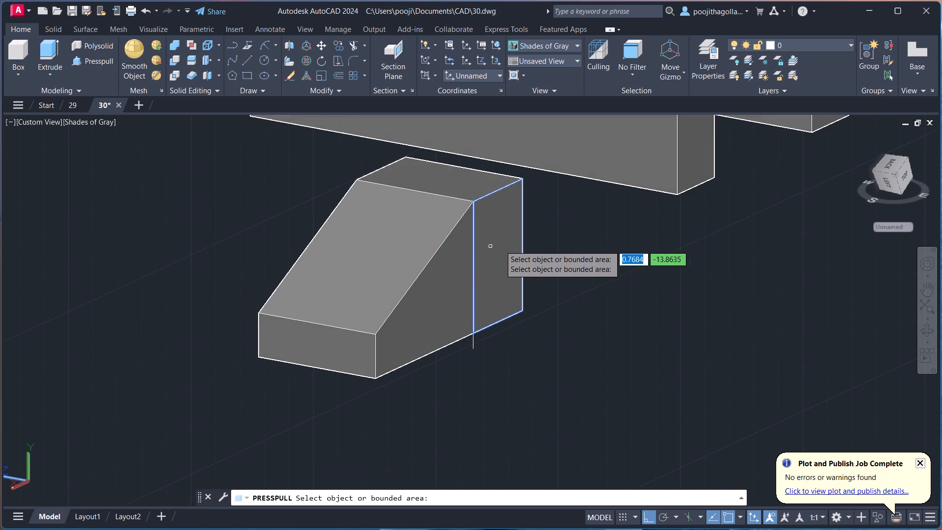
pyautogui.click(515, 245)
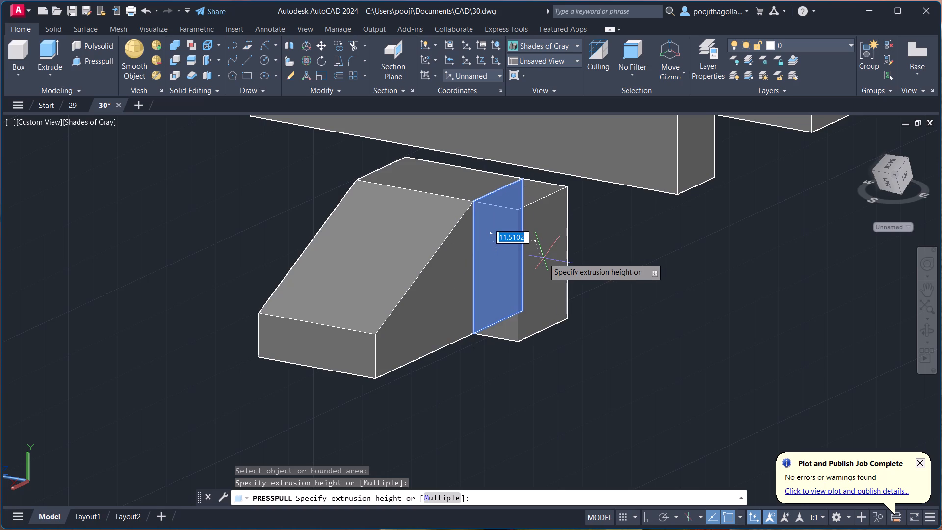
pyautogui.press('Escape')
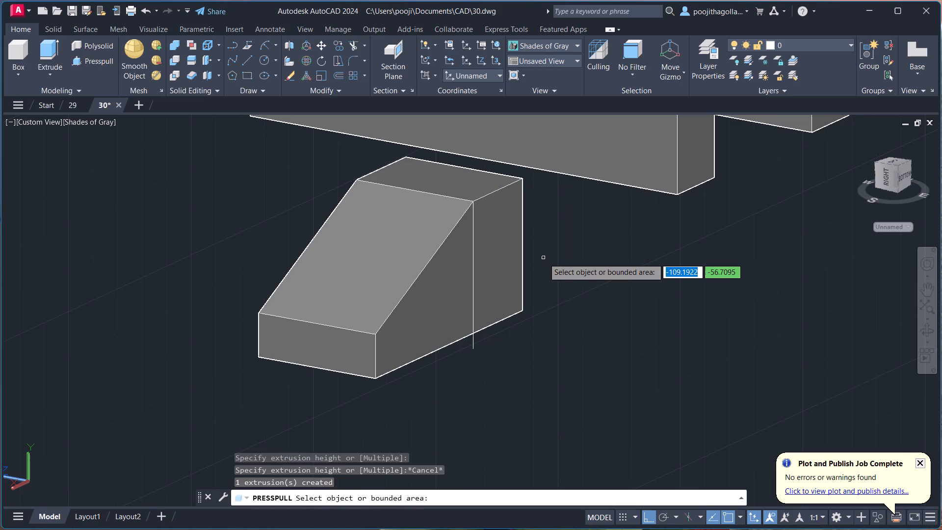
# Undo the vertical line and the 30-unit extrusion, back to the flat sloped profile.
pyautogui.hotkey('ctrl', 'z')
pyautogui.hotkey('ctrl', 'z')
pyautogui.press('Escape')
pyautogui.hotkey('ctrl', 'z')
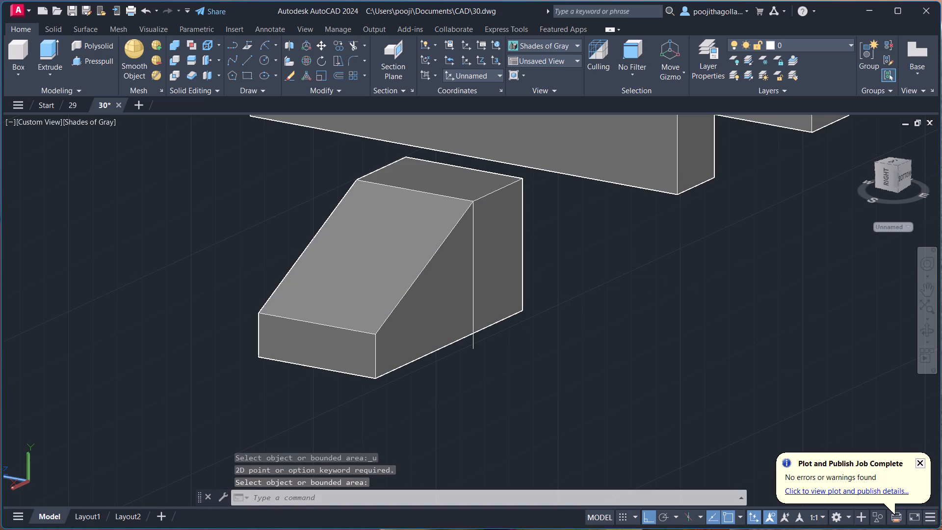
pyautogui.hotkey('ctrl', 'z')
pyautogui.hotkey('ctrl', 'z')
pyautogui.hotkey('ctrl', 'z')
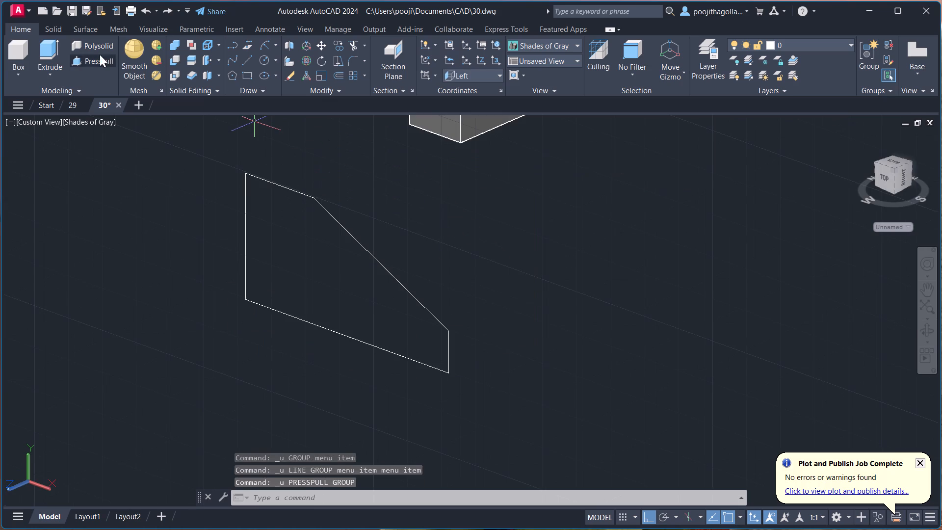
# Presspull the closed sloped profile to a height of 15 units.
pyautogui.click(89, 60)
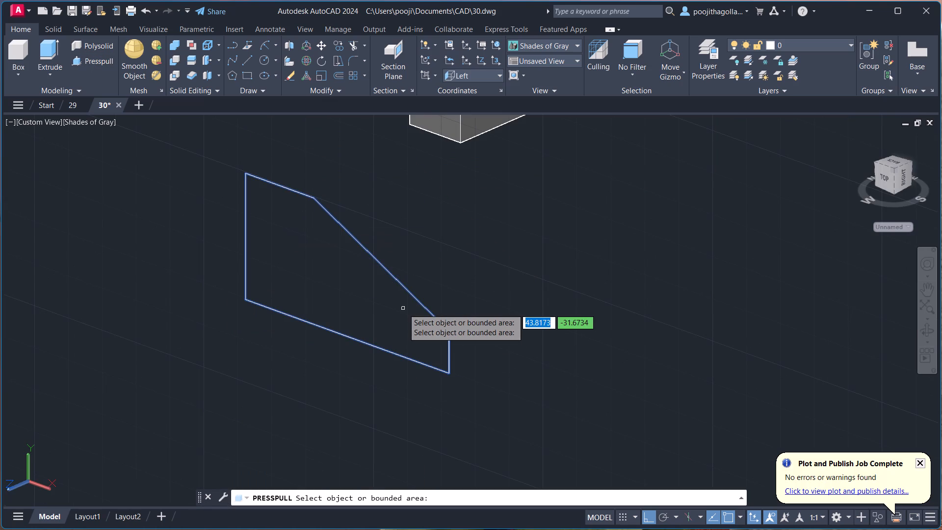
pyautogui.click(403, 309)
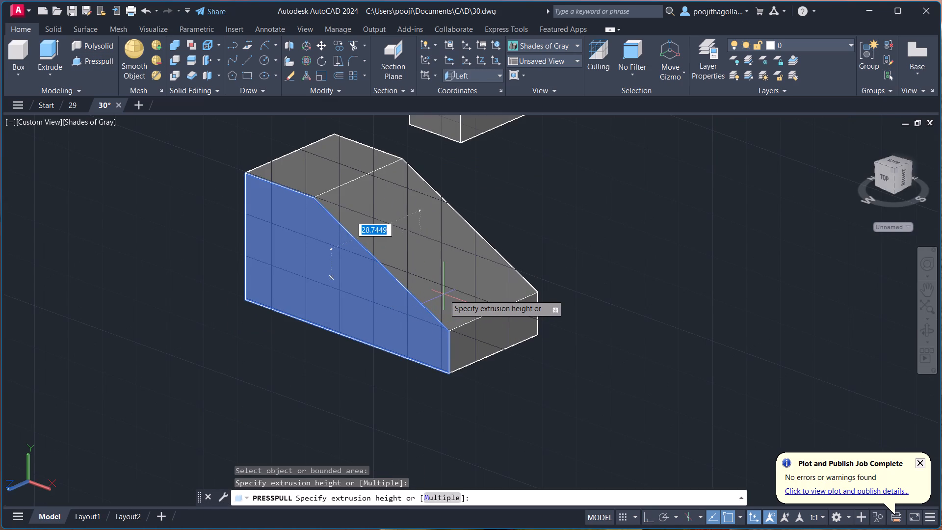
pyautogui.write('15')
pyautogui.press('Return')
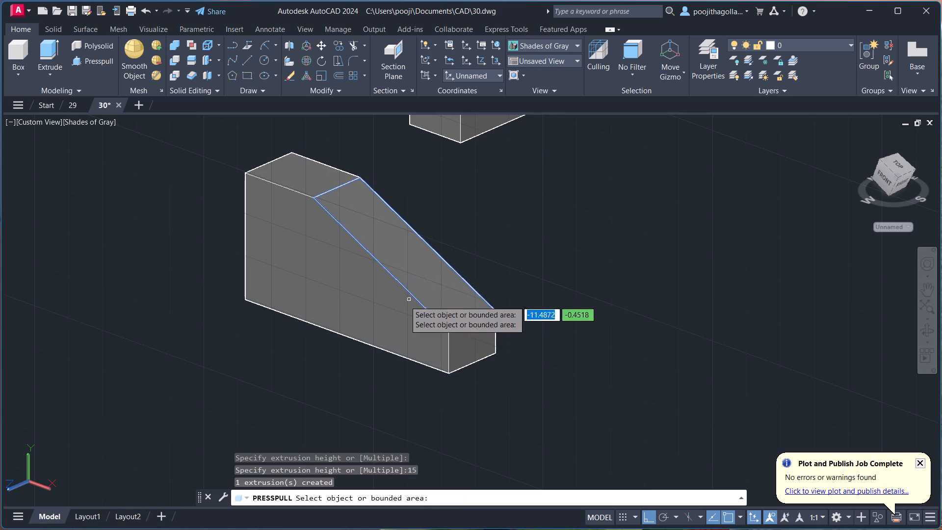
pyautogui.press('Escape')
# Draw a vertical line on the 15-unit solid's side face, from the slope's upper corner down past the bottom edge.
pyautogui.keyDown('shift'); pyautogui.moveTo(645, 288); pyautogui.dragTo(428, 245, button='middle'); pyautogui.keyUp('shift')
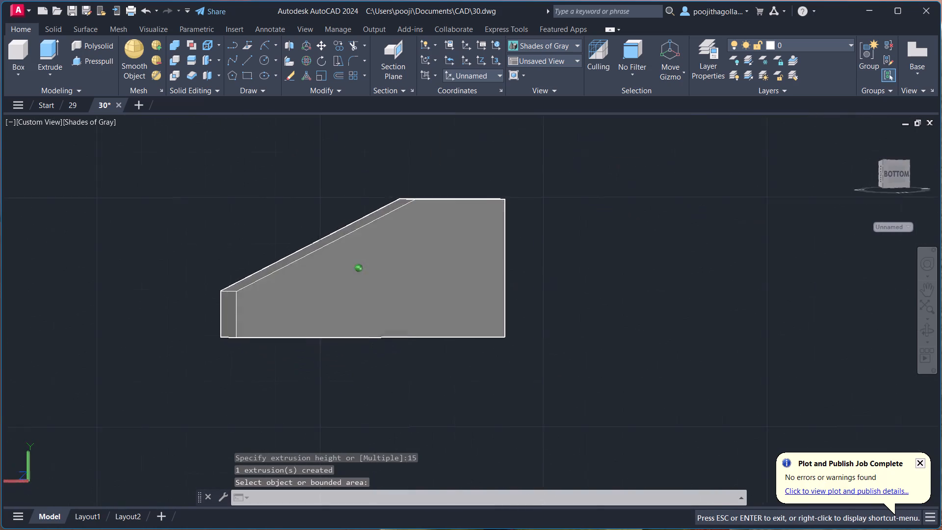
pyautogui.keyDown('shift'); pyautogui.moveTo(428, 245); pyautogui.dragTo(463, 261, button='middle'); pyautogui.keyUp('shift')
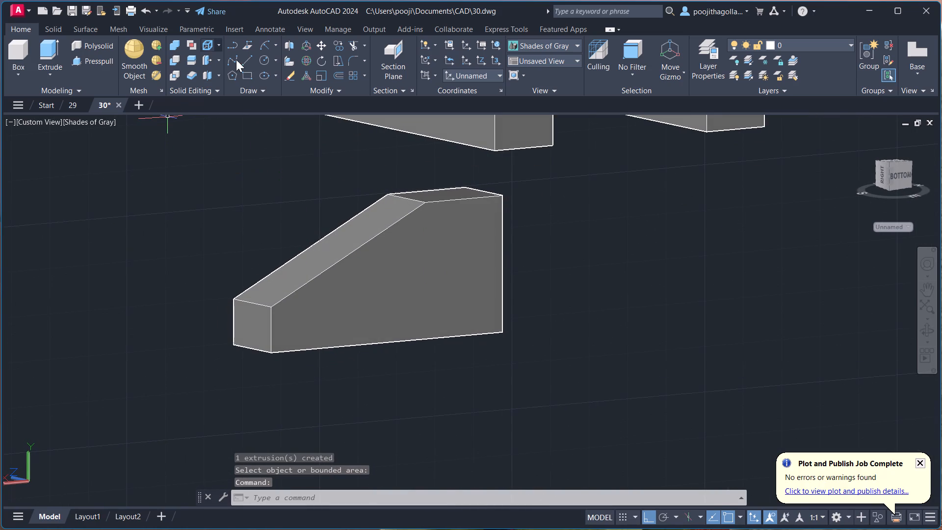
pyautogui.click(246, 57)
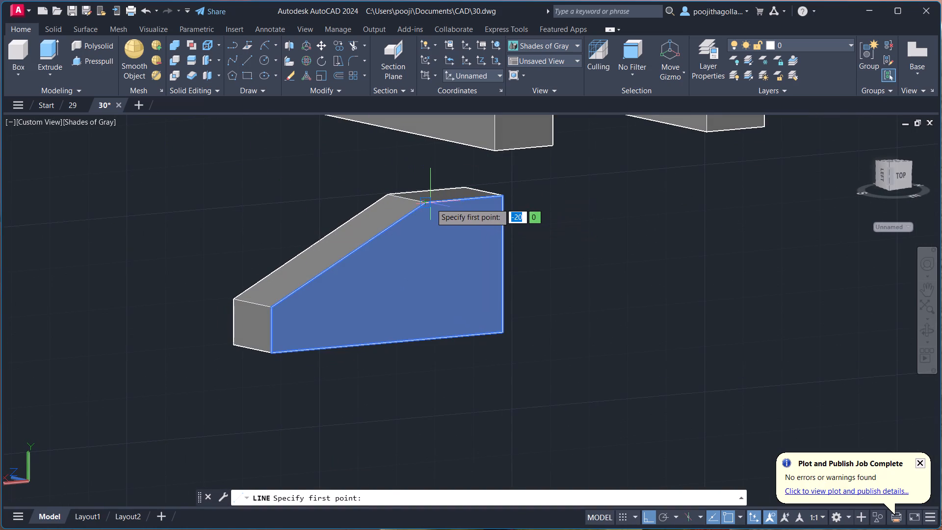
pyautogui.click(431, 203)
pyautogui.click(451, 372)
pyautogui.press('Escape')
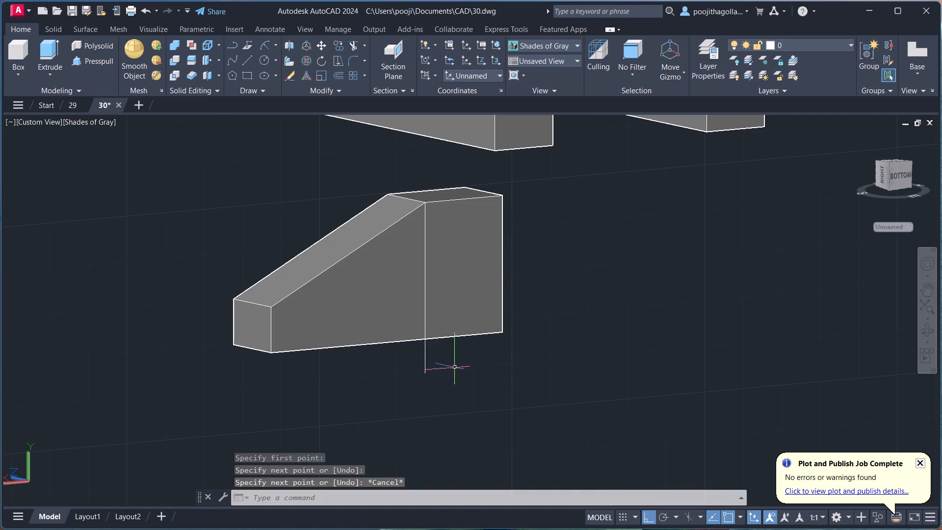
# Presspull the rectangular area between the vertical line and the tall end of the side face outward by 15 units.
pyautogui.moveTo(113, 62); pyautogui.dragTo(119, 68)
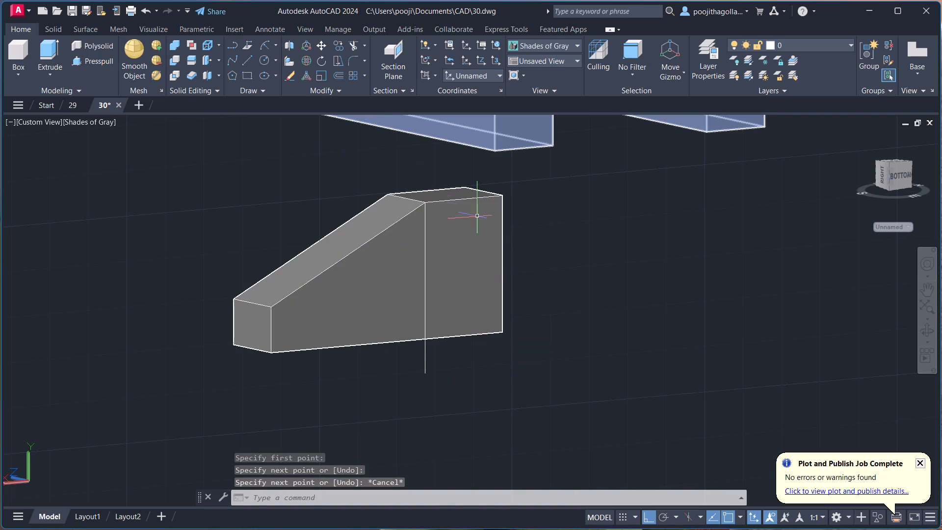
pyautogui.keyDown('shift'); pyautogui.moveTo(459, 259); pyautogui.dragTo(485, 266, button='middle'); pyautogui.keyUp('shift')
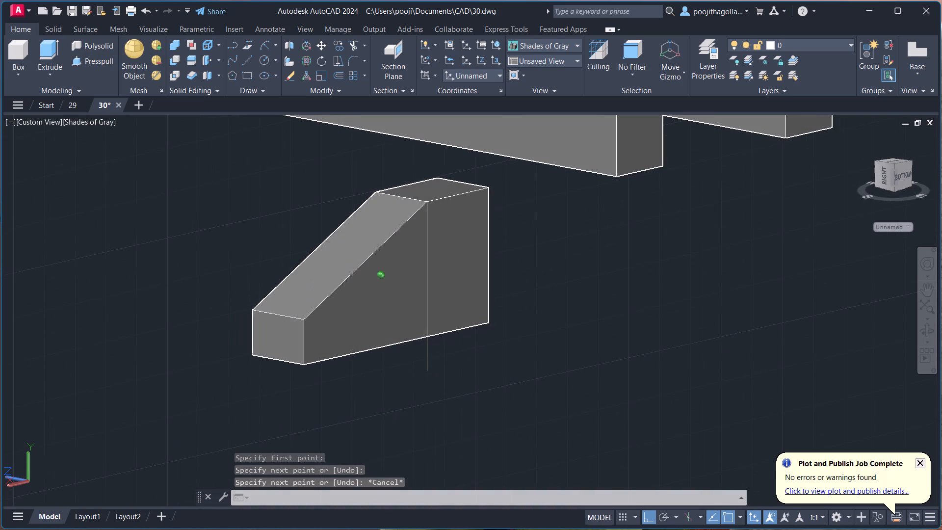
pyautogui.click(81, 62)
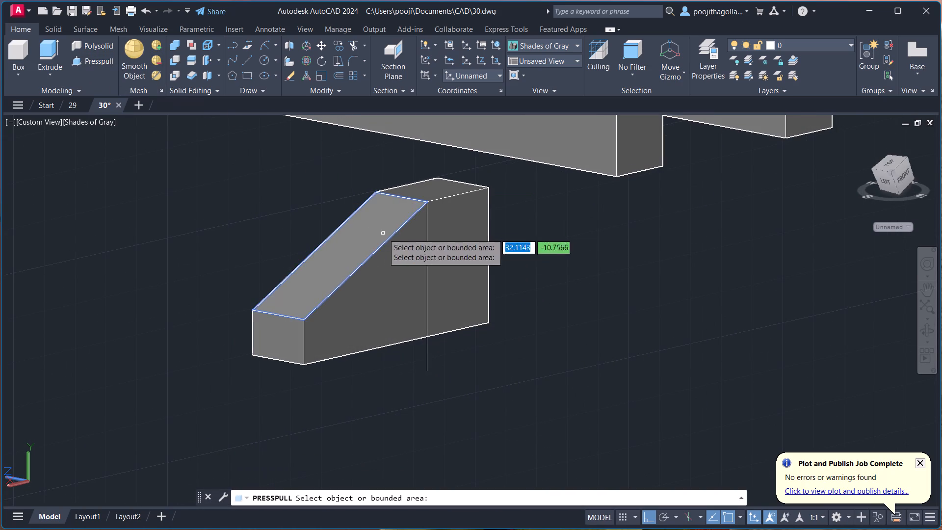
pyautogui.click(452, 239)
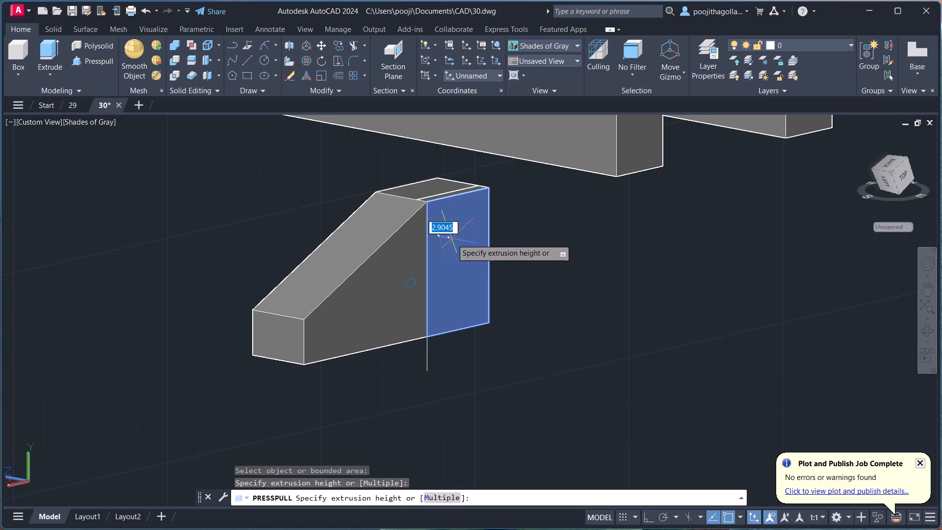
pyautogui.write('15')
pyautogui.press('Return')
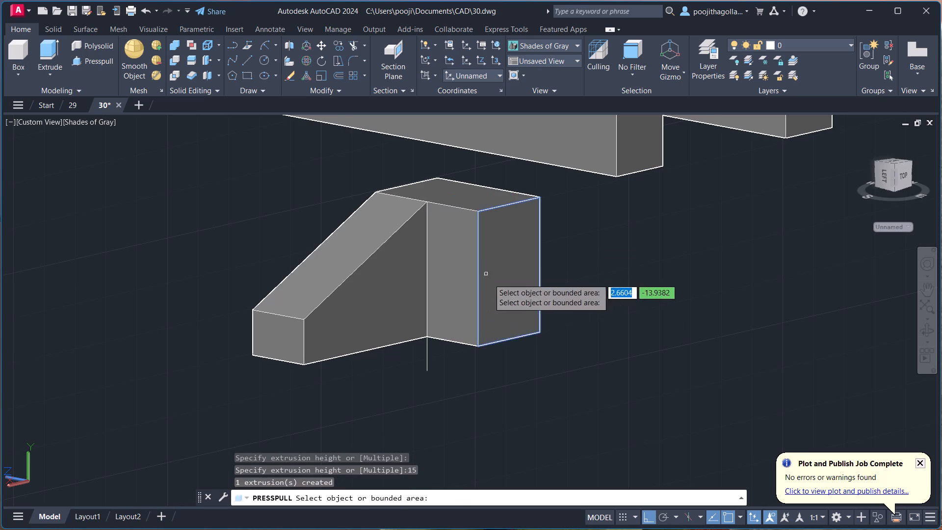
pyautogui.press('Escape')
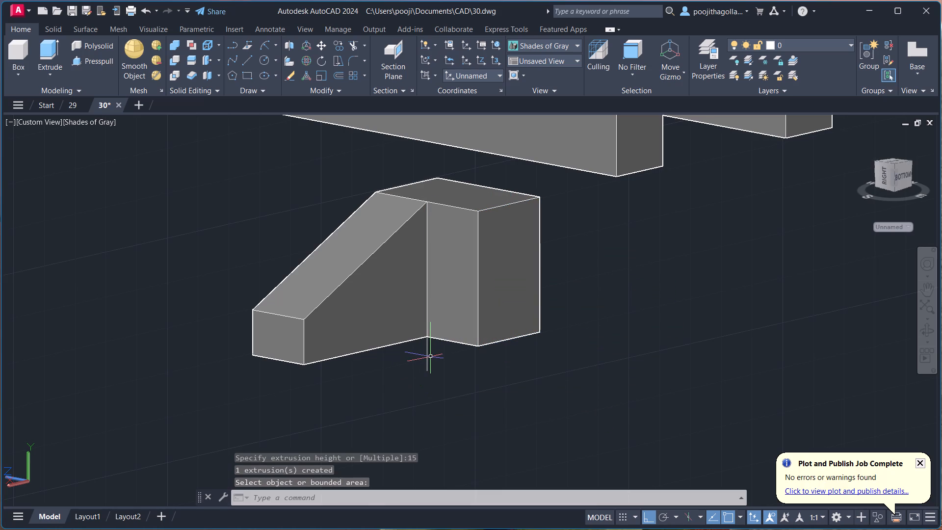
# Delete the vertical dividing line from the stepped solid.
pyautogui.click(429, 364)
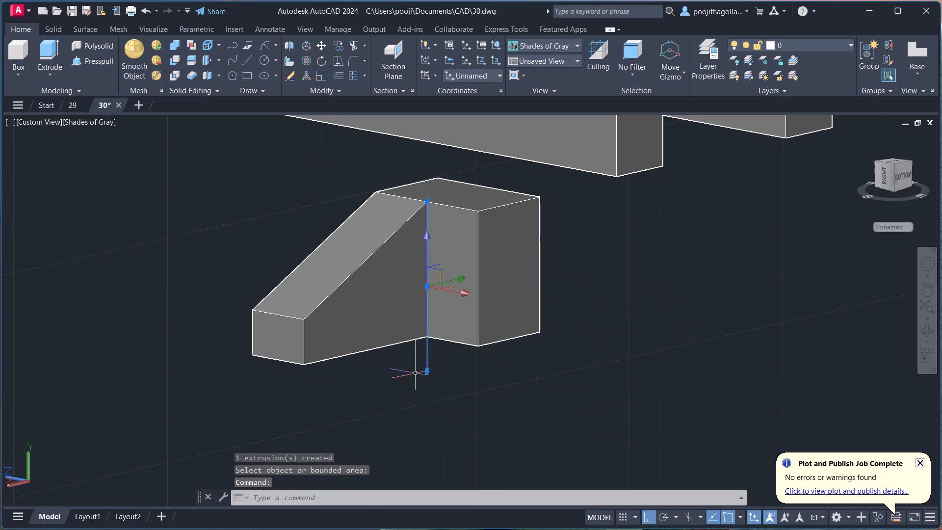
pyautogui.press('Delete')
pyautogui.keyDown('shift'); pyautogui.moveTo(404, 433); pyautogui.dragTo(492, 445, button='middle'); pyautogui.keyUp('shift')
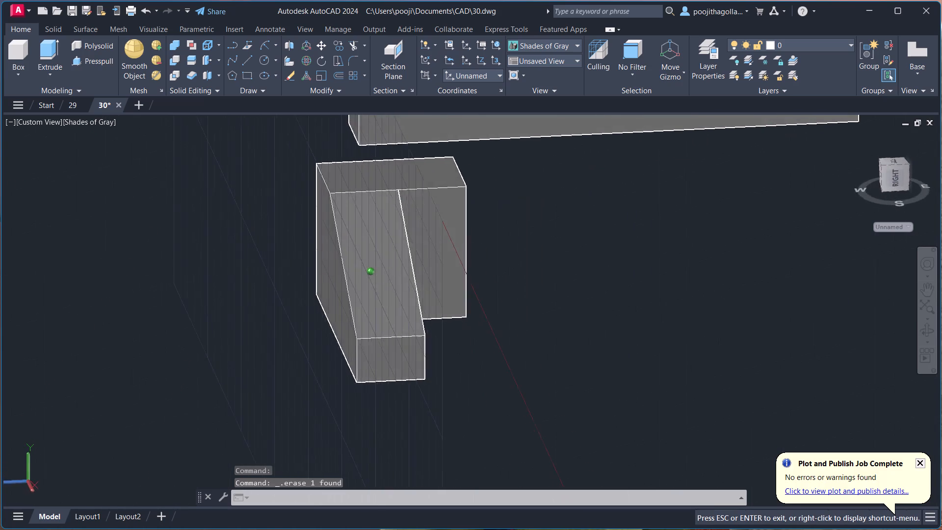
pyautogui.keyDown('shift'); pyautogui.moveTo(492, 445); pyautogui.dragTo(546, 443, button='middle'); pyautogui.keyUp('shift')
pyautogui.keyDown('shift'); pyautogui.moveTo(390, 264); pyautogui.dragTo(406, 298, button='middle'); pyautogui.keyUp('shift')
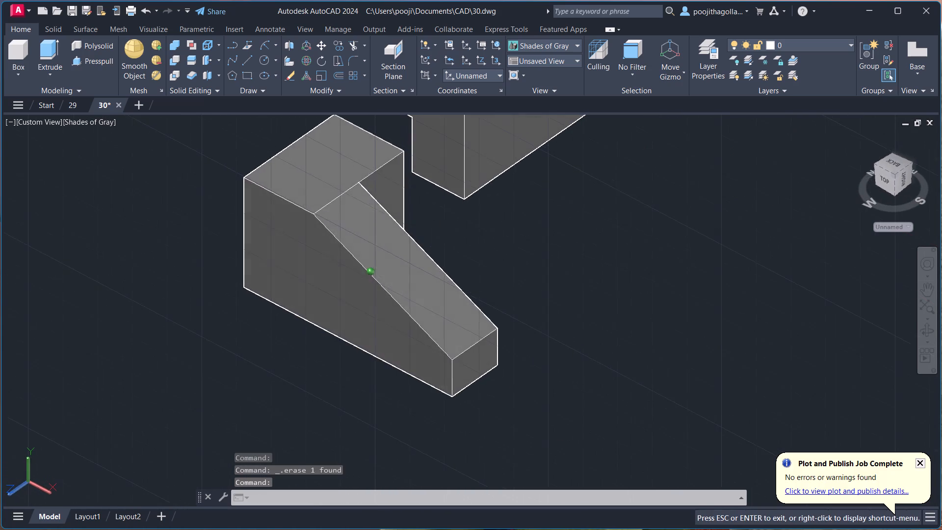
# Draw a 30-unit line outward along -Z from the top outer corner of the sloped solid's side extension.
pyautogui.keyDown('shift'); pyautogui.moveTo(414, 276); pyautogui.dragTo(415, 242, button='middle'); pyautogui.keyUp('shift')
pyautogui.moveTo(414, 210); pyautogui.dragTo(416, 264, button='middle')
pyautogui.scroll(1, 424, 288)
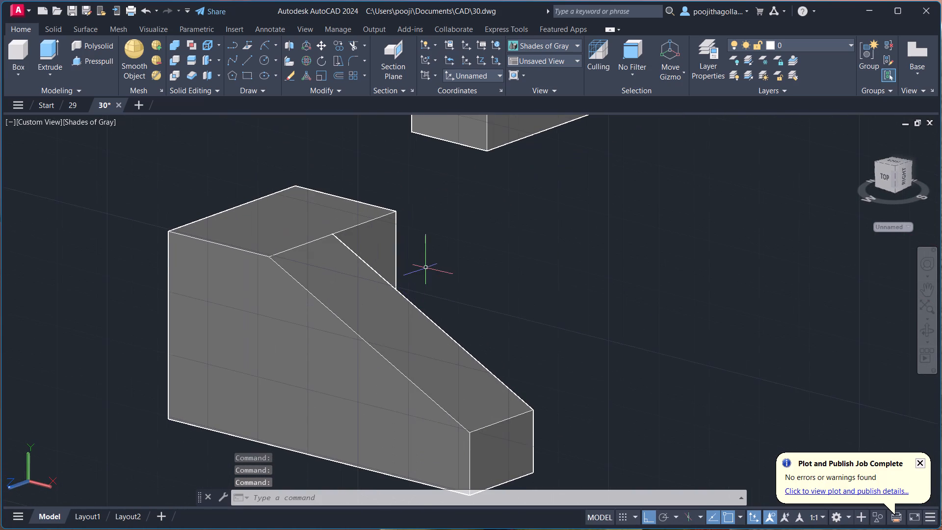
pyautogui.keyDown('shift'); pyautogui.moveTo(431, 264); pyautogui.dragTo(433, 254, button='middle'); pyautogui.keyUp('shift')
pyautogui.moveTo(461, 277); pyautogui.dragTo(460, 276, button='middle')
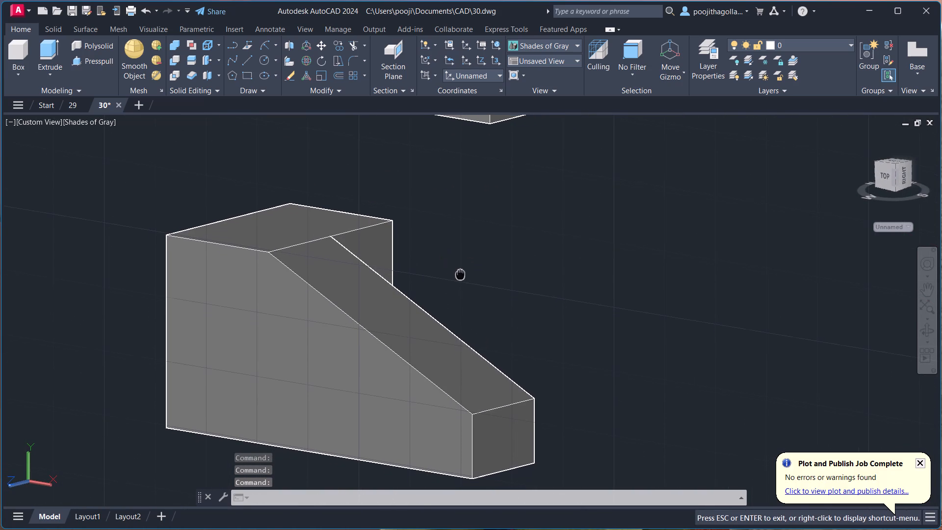
pyautogui.moveTo(460, 276); pyautogui.dragTo(460, 281, button='middle')
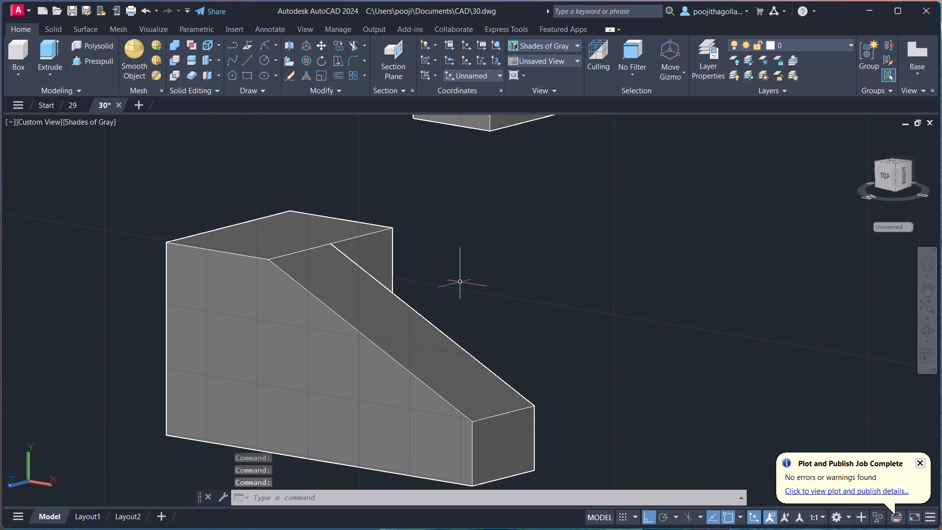
pyautogui.keyDown('shift'); pyautogui.moveTo(439, 262); pyautogui.dragTo(439, 268, button='middle'); pyautogui.keyUp('shift')
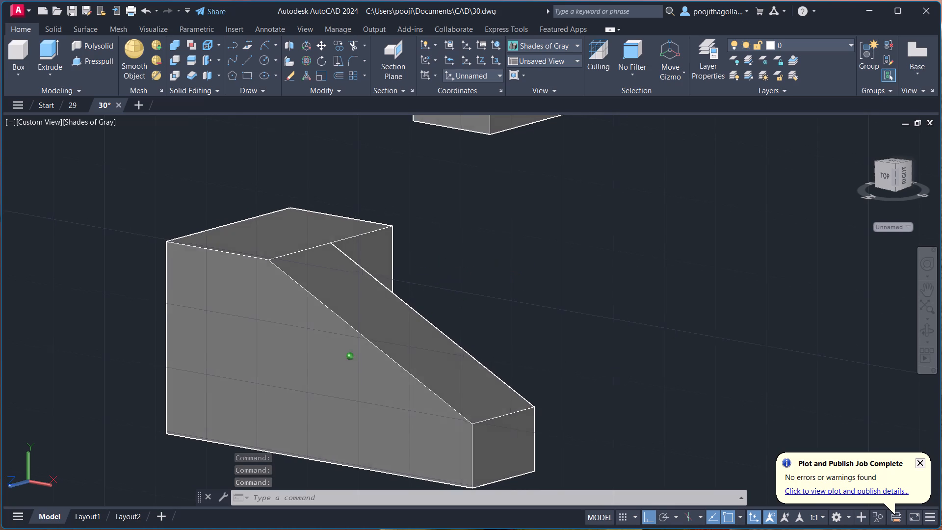
pyautogui.keyDown('shift'); pyautogui.moveTo(439, 268); pyautogui.dragTo(455, 279, button='middle'); pyautogui.keyUp('shift')
pyautogui.scroll(-2, 442, 248)
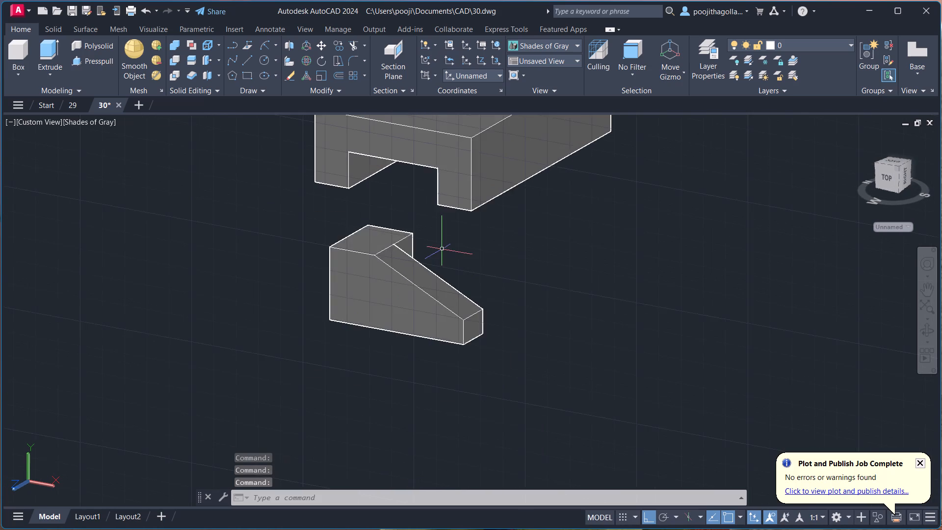
pyautogui.moveTo(444, 250); pyautogui.dragTo(454, 286, button='middle')
pyautogui.middleClick(454, 272)
pyautogui.scroll(1, 454, 272)
pyautogui.moveTo(454, 283); pyautogui.dragTo(453, 291, button='middle')
pyautogui.scroll(1, 453, 291)
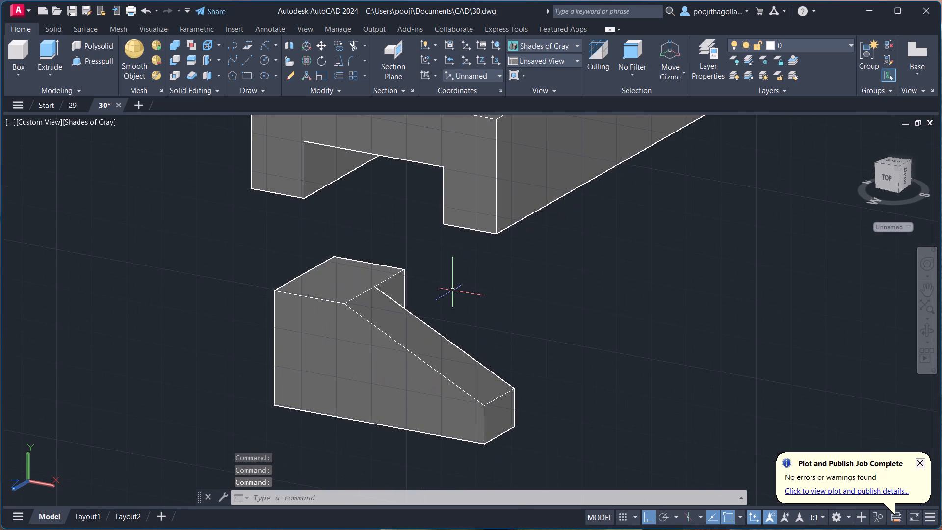
pyautogui.press('l')
pyautogui.press('Return')
pyautogui.click(410, 273)
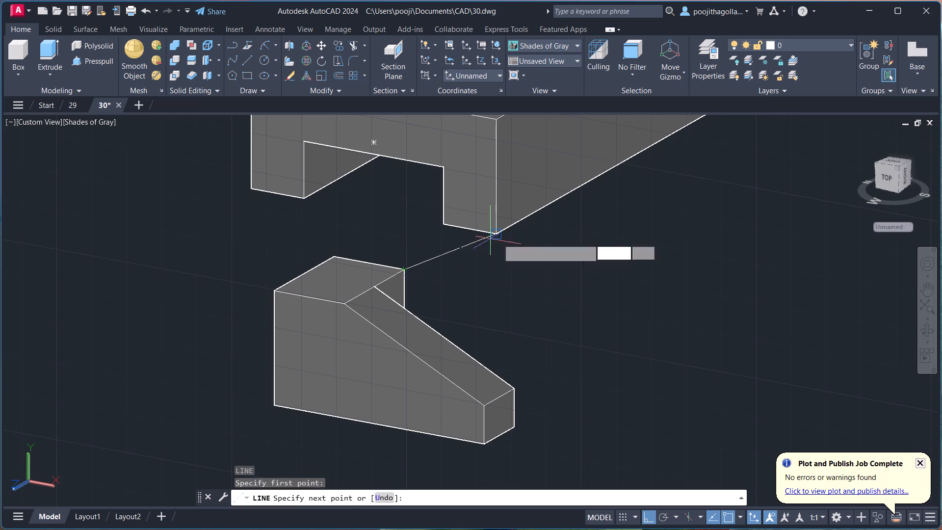
pyautogui.keyDown('shift'); pyautogui.moveTo(542, 242); pyautogui.dragTo(542, 225, button='middle'); pyautogui.keyUp('shift')
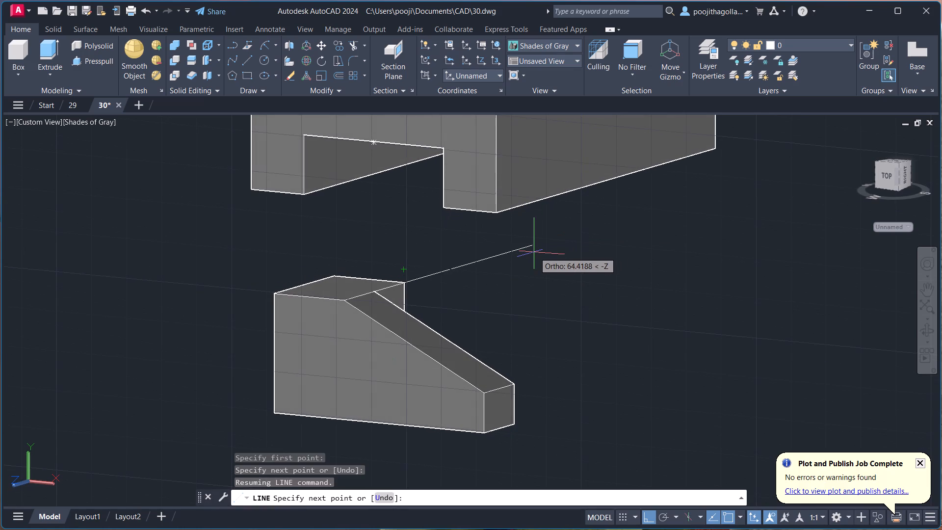
pyautogui.write('30')
pyautogui.press('Return')
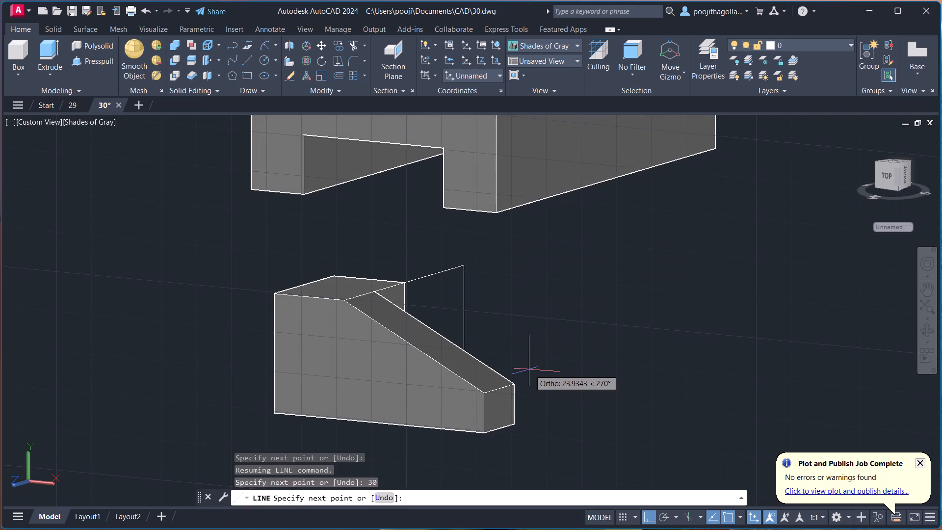
pyautogui.press('Escape')
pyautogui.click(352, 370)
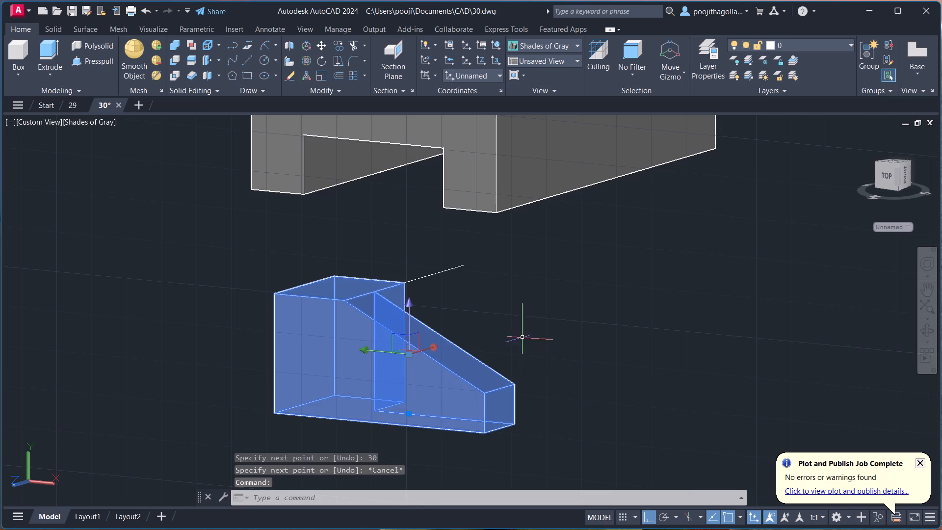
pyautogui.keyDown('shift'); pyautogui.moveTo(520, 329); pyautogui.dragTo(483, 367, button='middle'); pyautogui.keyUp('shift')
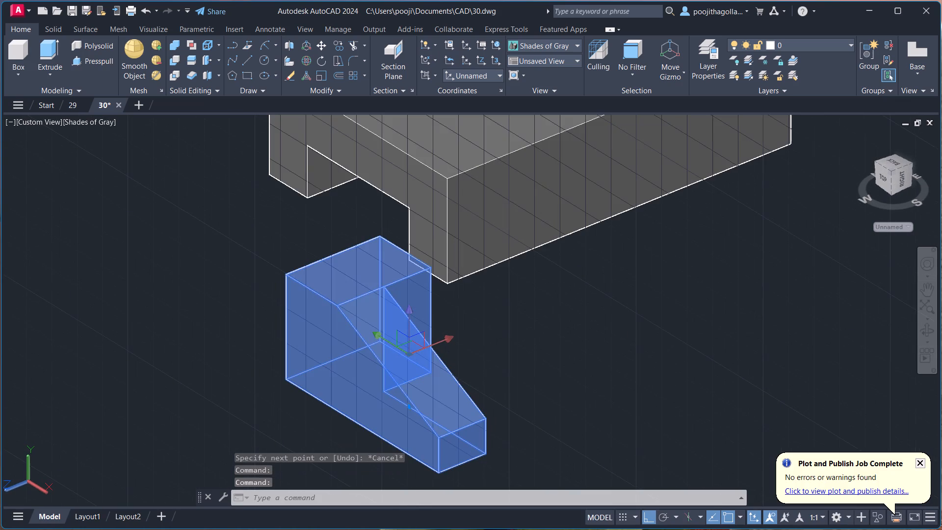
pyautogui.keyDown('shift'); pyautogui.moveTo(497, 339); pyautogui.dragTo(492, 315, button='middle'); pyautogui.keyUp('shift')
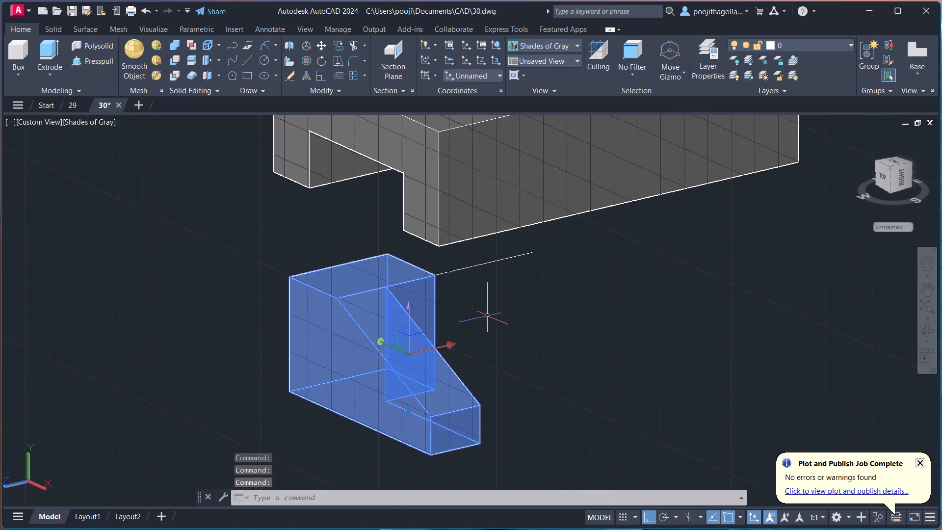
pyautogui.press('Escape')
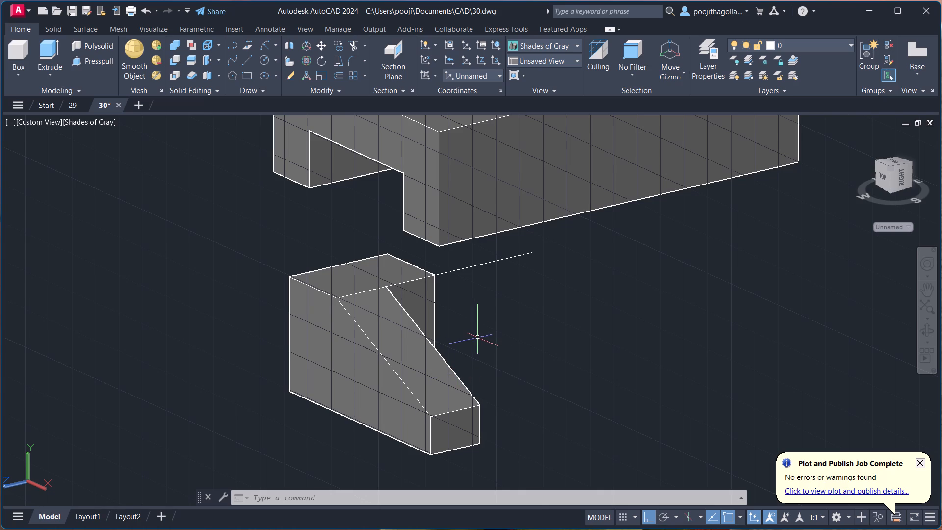
# Move the sloped solid together with its 30-unit line into open space, away from the inverted-U block and the original profile outline.
pyautogui.moveTo(483, 345); pyautogui.dragTo(492, 326, button='middle')
pyautogui.scroll(1, 487, 324)
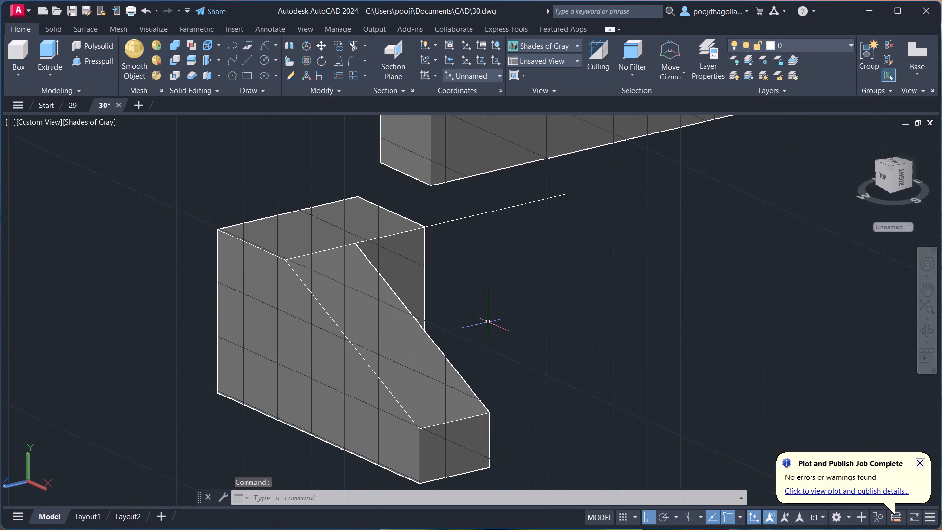
pyautogui.middleClick(489, 322)
pyautogui.scroll(-1, 489, 329)
pyautogui.click(406, 316)
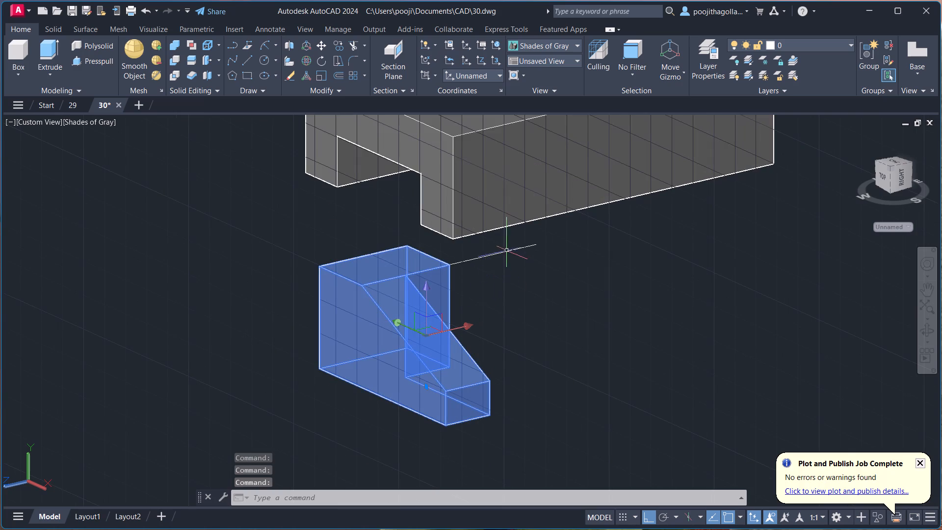
pyautogui.click(496, 252)
pyautogui.click(487, 265)
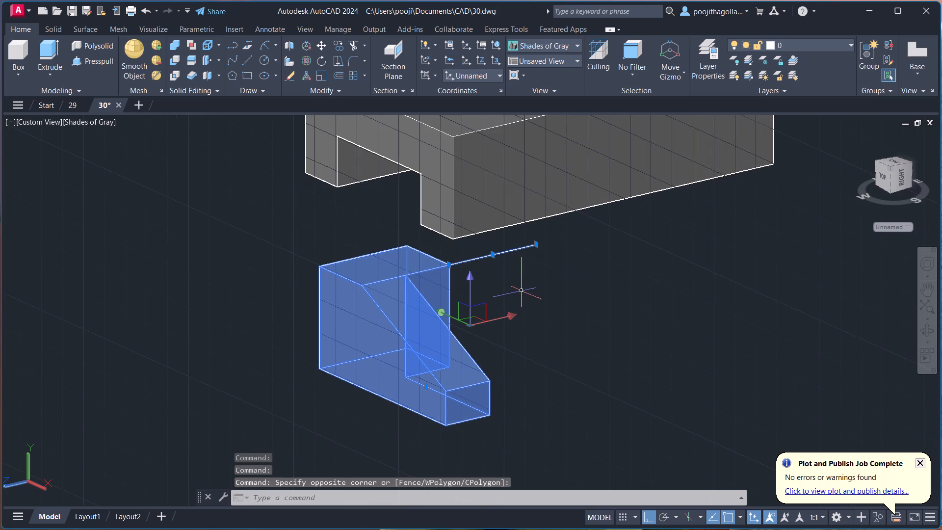
pyautogui.press('m')
pyautogui.press('Return')
pyautogui.click(392, 364)
pyautogui.scroll(-4, 404, 391)
pyautogui.moveTo(412, 406); pyautogui.dragTo(416, 294, button='middle')
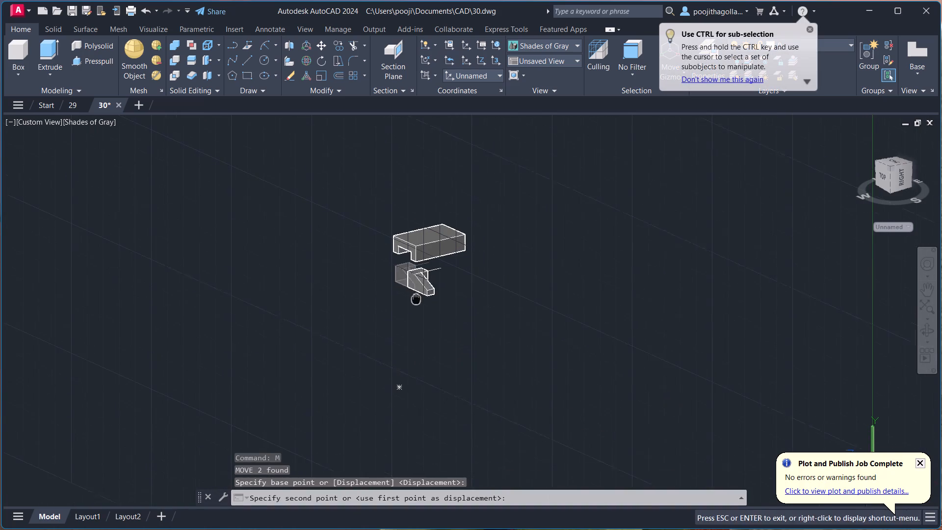
pyautogui.moveTo(416, 294); pyautogui.dragTo(416, 292, button='middle')
pyautogui.click(482, 348)
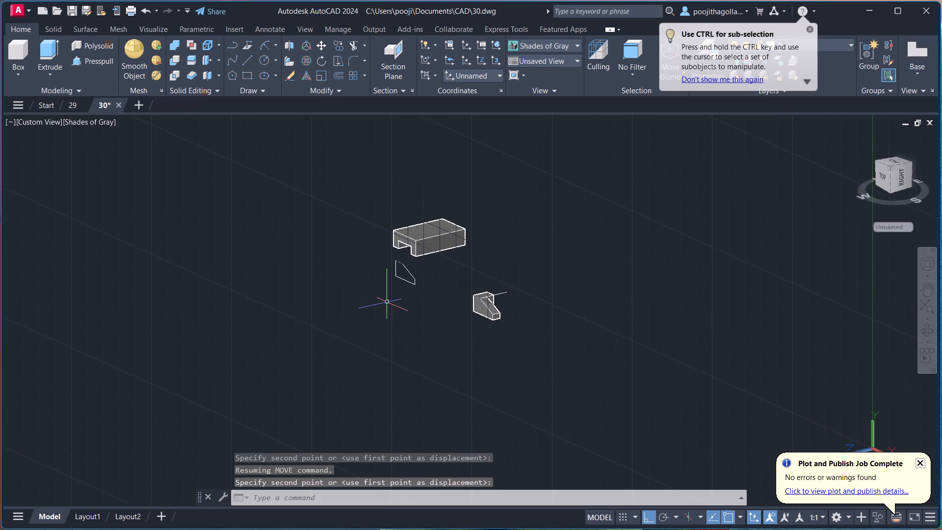
pyautogui.press('Escape')
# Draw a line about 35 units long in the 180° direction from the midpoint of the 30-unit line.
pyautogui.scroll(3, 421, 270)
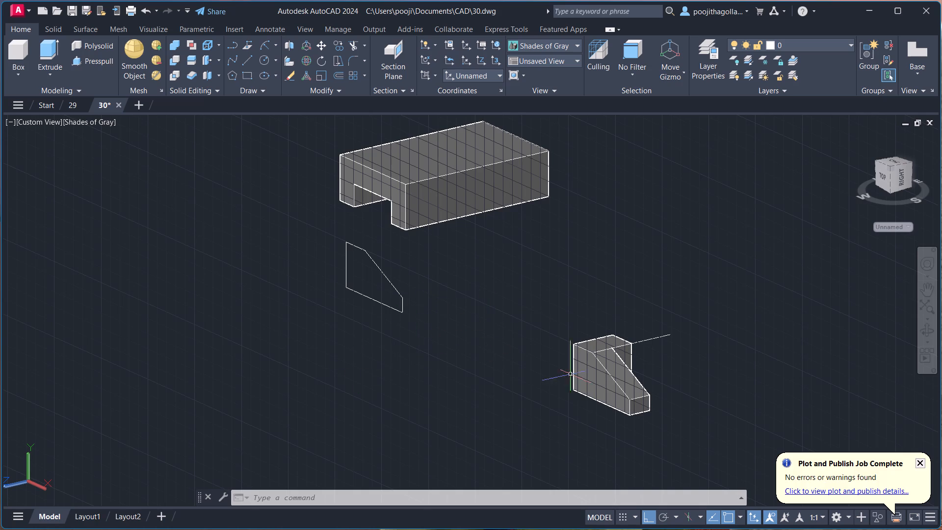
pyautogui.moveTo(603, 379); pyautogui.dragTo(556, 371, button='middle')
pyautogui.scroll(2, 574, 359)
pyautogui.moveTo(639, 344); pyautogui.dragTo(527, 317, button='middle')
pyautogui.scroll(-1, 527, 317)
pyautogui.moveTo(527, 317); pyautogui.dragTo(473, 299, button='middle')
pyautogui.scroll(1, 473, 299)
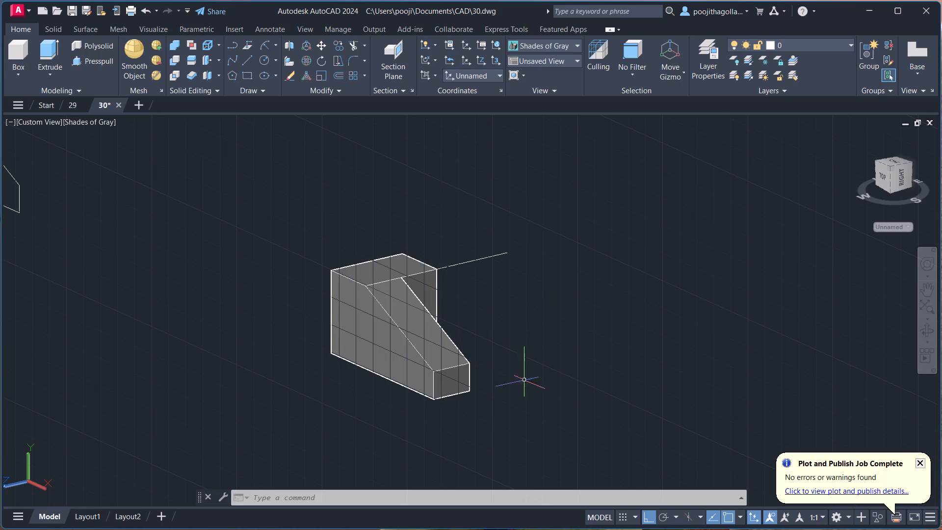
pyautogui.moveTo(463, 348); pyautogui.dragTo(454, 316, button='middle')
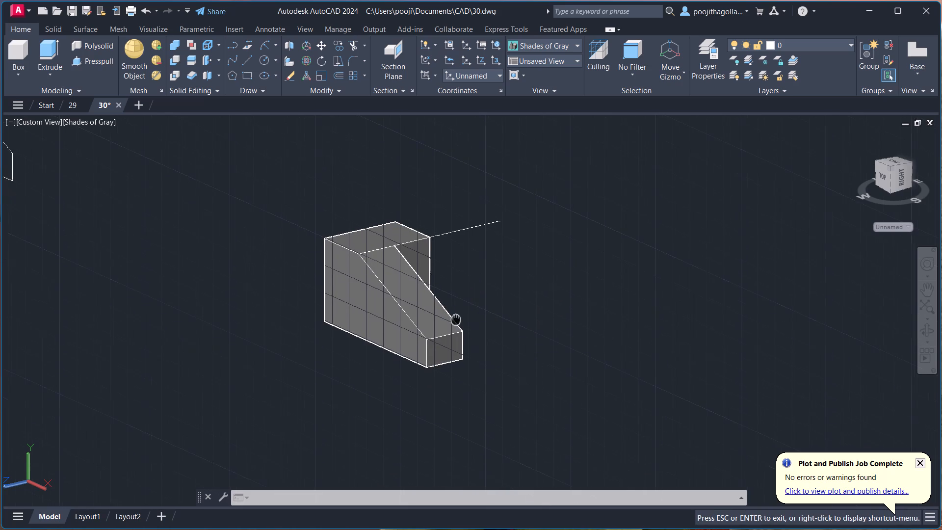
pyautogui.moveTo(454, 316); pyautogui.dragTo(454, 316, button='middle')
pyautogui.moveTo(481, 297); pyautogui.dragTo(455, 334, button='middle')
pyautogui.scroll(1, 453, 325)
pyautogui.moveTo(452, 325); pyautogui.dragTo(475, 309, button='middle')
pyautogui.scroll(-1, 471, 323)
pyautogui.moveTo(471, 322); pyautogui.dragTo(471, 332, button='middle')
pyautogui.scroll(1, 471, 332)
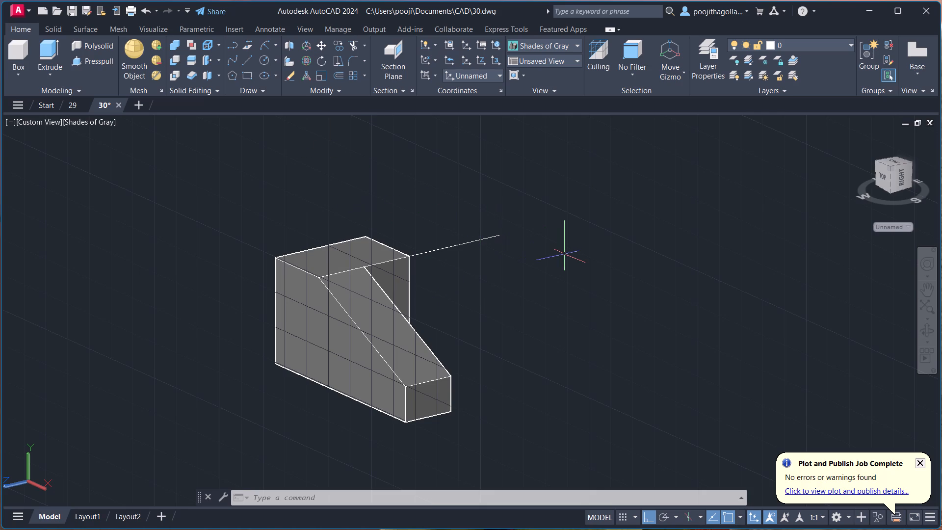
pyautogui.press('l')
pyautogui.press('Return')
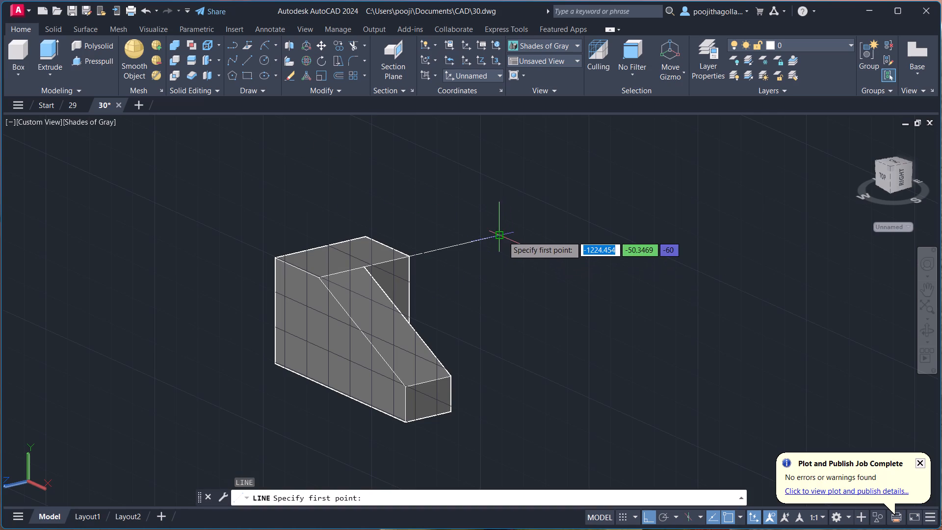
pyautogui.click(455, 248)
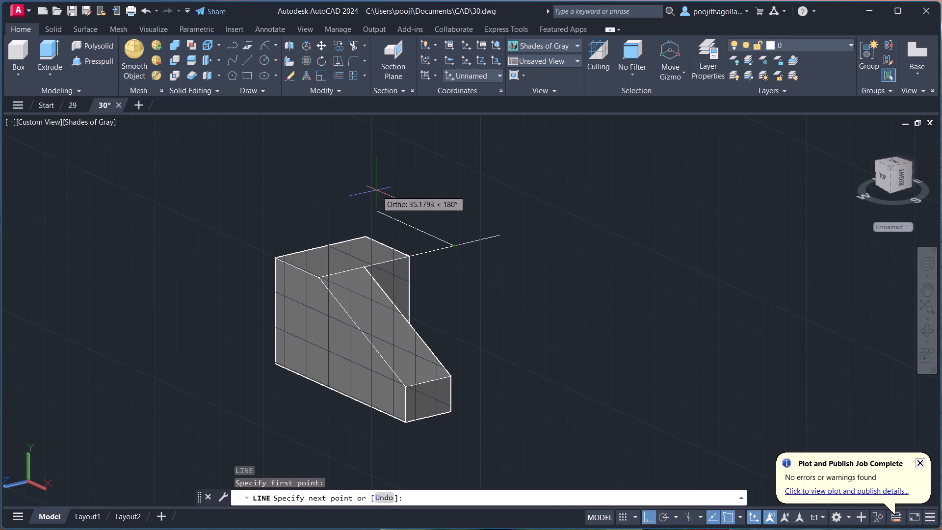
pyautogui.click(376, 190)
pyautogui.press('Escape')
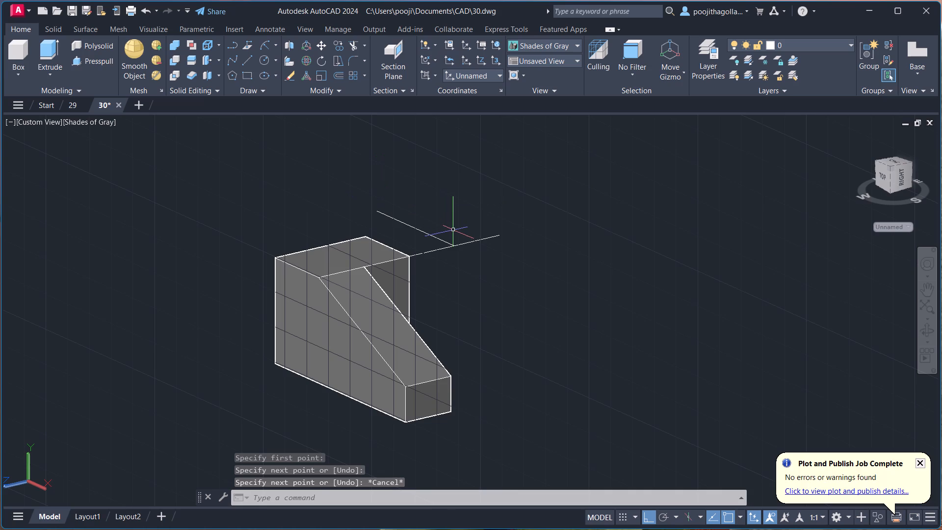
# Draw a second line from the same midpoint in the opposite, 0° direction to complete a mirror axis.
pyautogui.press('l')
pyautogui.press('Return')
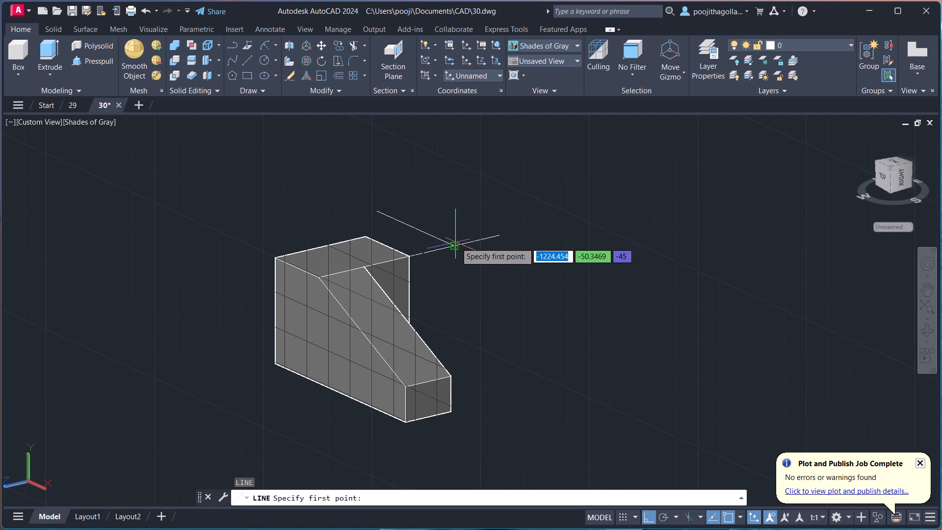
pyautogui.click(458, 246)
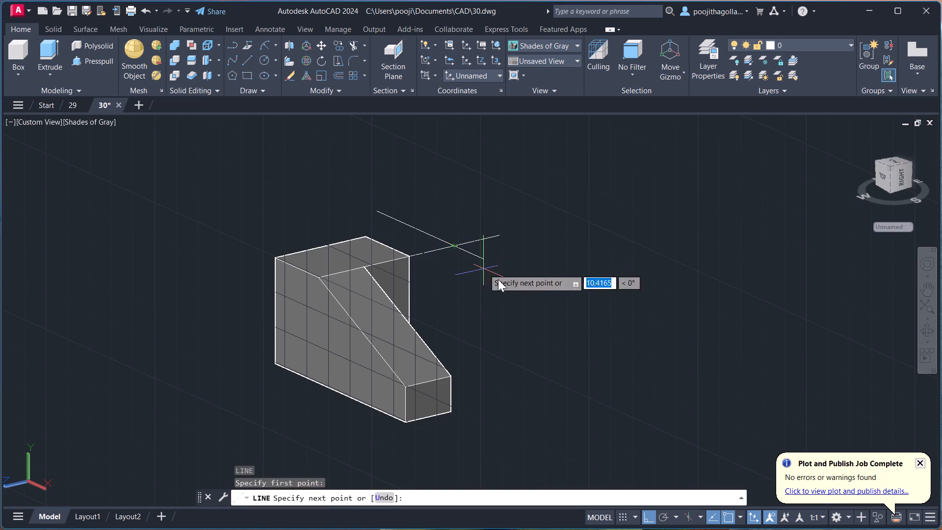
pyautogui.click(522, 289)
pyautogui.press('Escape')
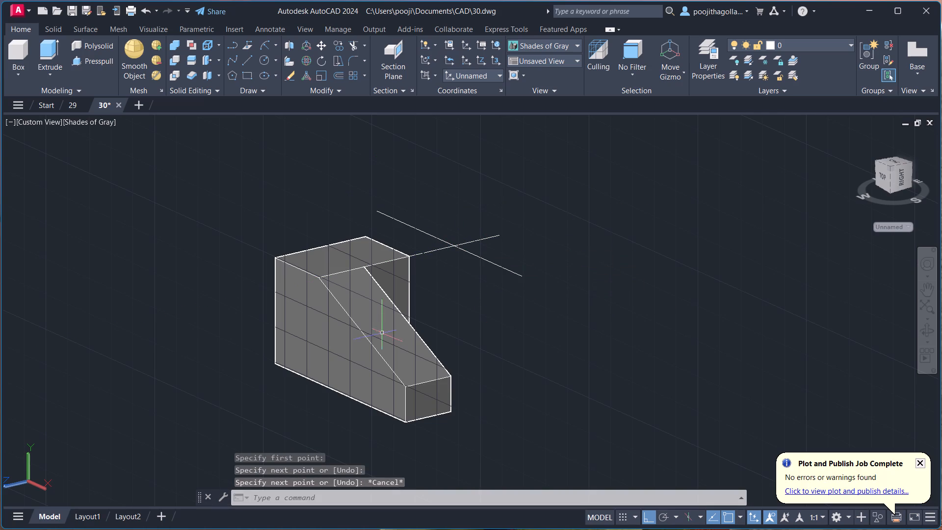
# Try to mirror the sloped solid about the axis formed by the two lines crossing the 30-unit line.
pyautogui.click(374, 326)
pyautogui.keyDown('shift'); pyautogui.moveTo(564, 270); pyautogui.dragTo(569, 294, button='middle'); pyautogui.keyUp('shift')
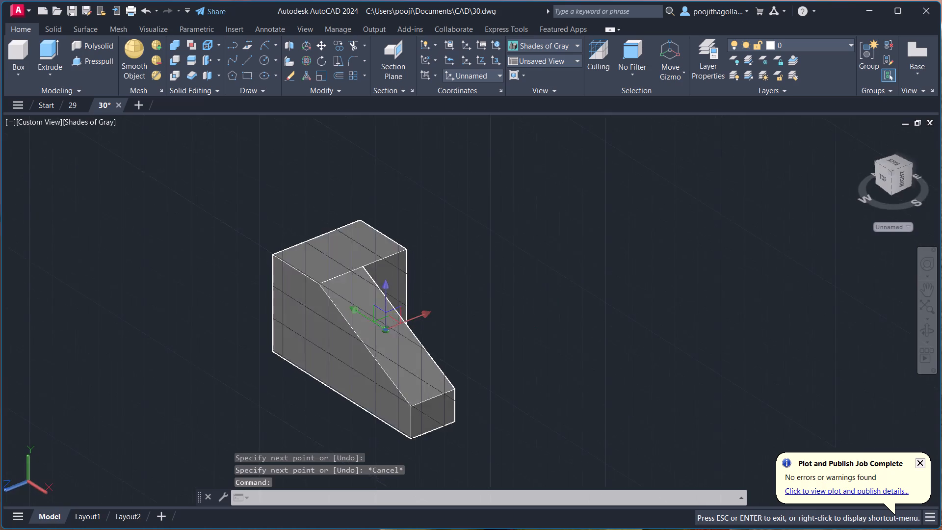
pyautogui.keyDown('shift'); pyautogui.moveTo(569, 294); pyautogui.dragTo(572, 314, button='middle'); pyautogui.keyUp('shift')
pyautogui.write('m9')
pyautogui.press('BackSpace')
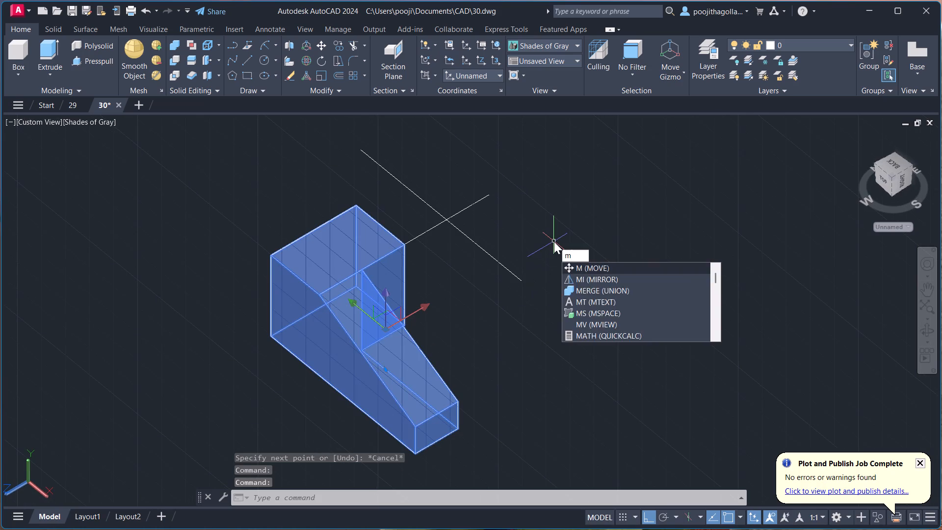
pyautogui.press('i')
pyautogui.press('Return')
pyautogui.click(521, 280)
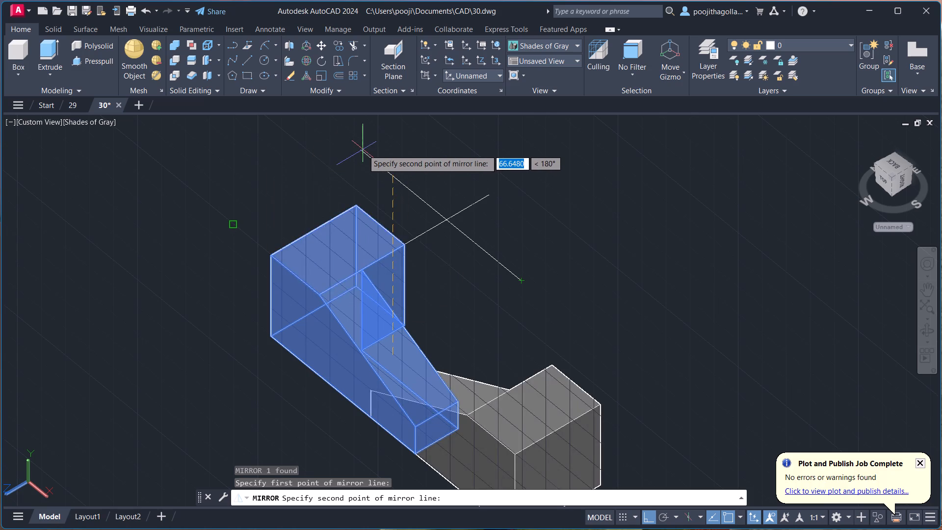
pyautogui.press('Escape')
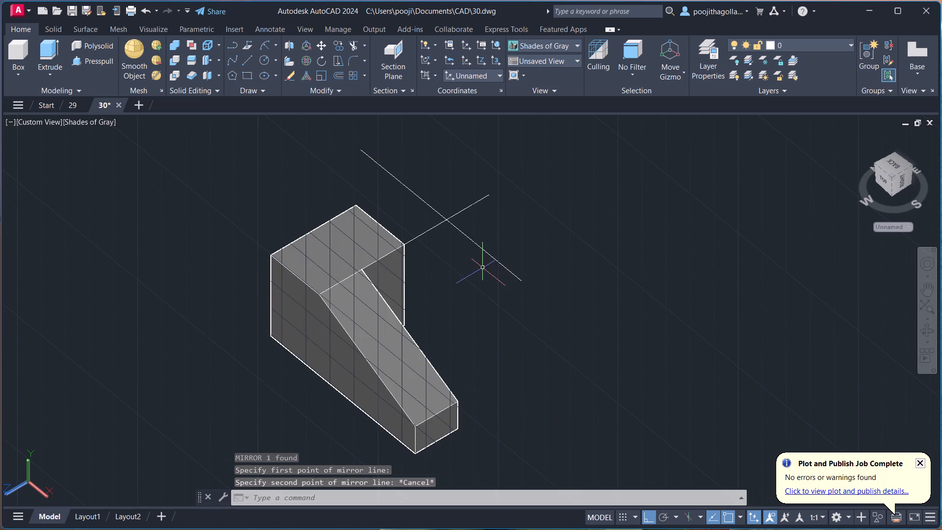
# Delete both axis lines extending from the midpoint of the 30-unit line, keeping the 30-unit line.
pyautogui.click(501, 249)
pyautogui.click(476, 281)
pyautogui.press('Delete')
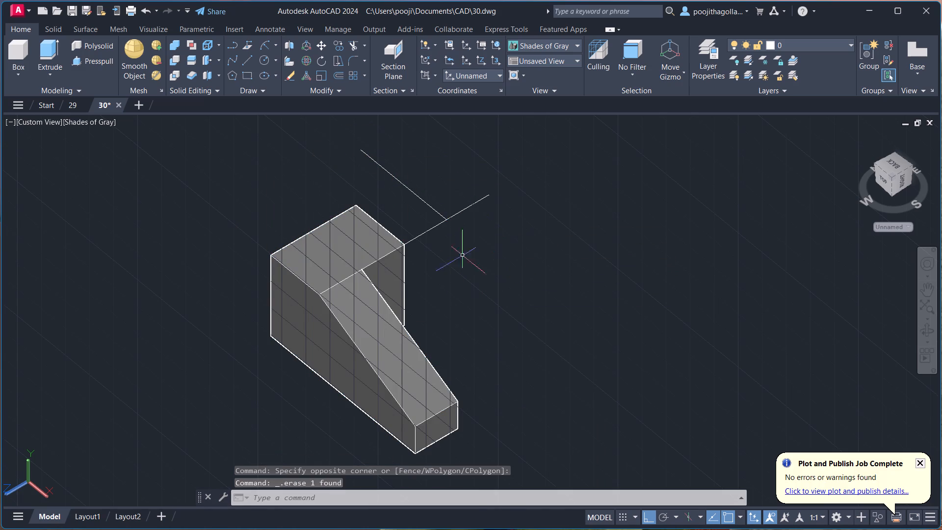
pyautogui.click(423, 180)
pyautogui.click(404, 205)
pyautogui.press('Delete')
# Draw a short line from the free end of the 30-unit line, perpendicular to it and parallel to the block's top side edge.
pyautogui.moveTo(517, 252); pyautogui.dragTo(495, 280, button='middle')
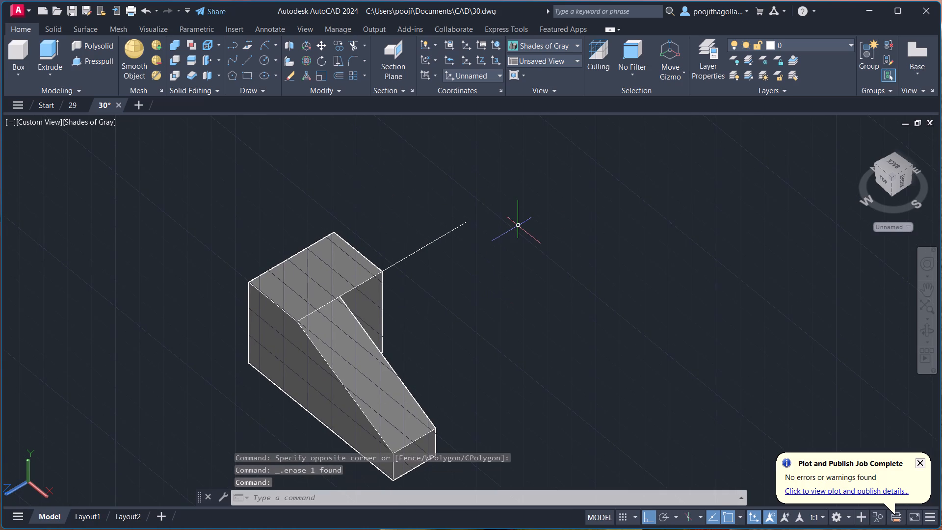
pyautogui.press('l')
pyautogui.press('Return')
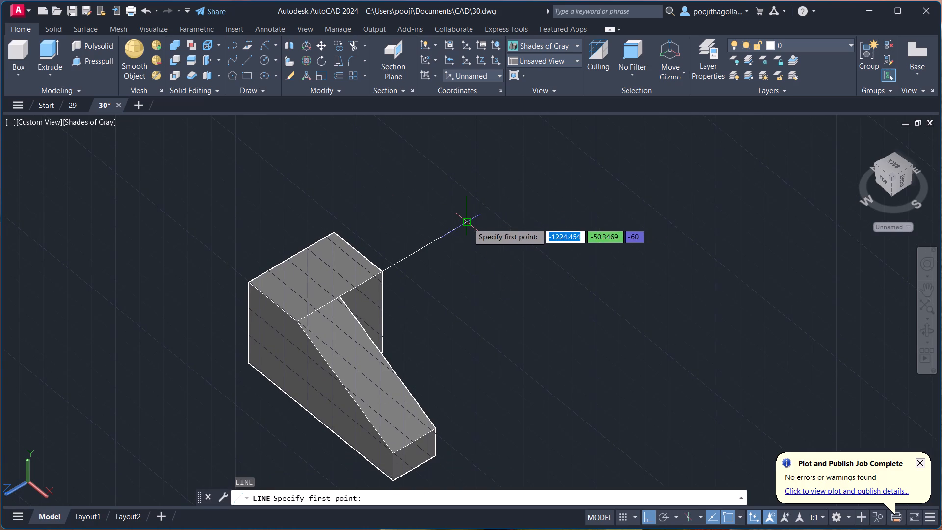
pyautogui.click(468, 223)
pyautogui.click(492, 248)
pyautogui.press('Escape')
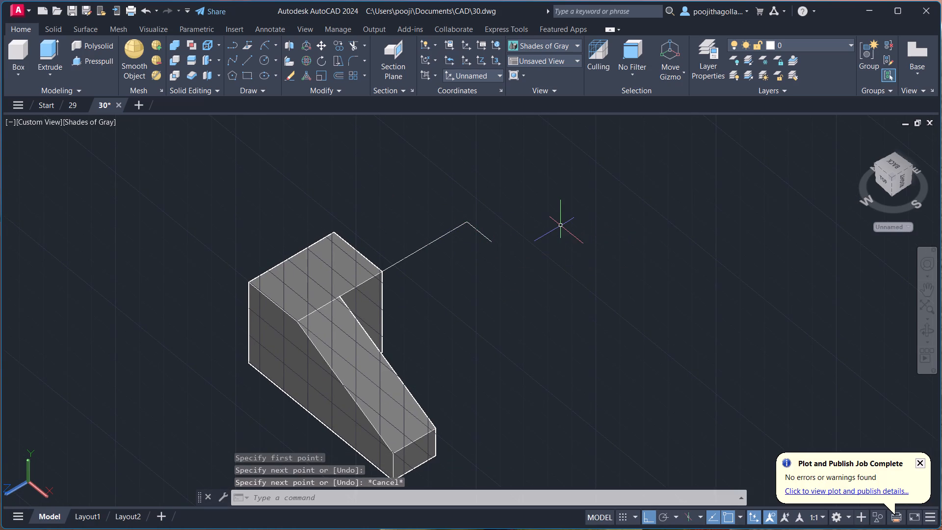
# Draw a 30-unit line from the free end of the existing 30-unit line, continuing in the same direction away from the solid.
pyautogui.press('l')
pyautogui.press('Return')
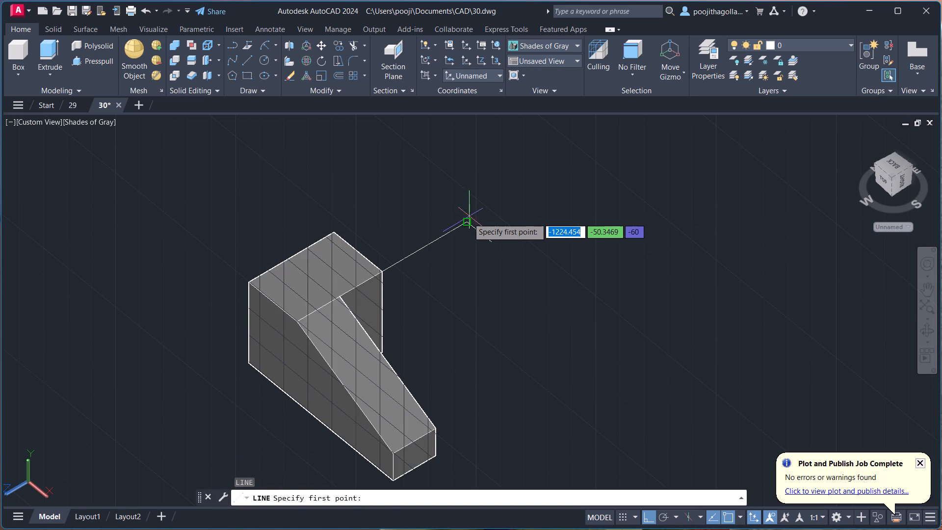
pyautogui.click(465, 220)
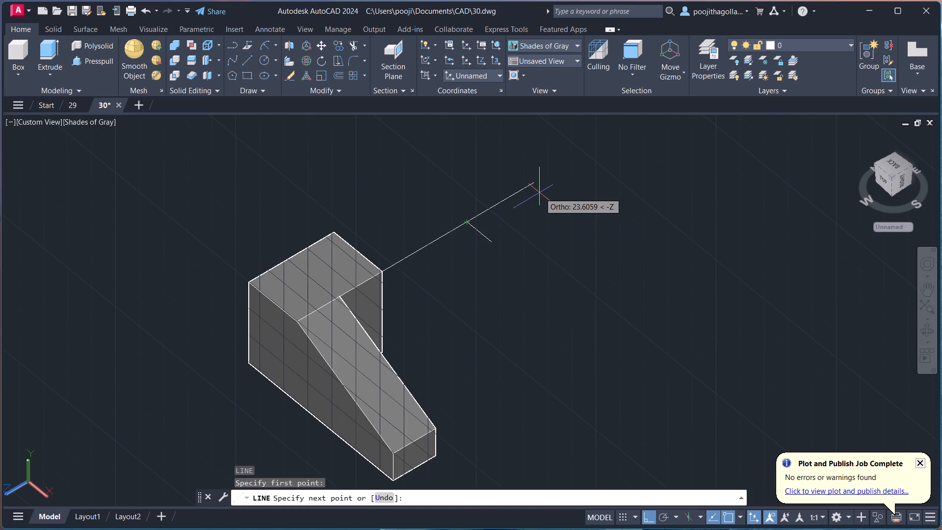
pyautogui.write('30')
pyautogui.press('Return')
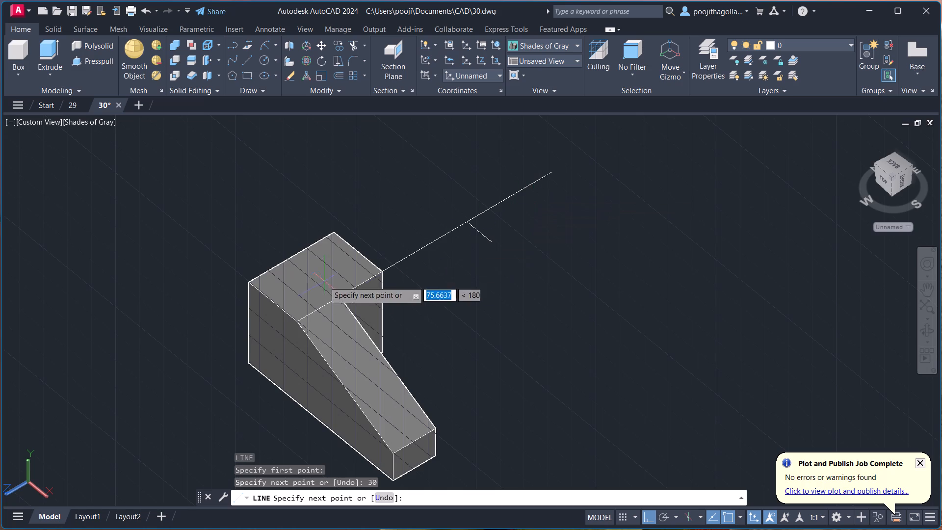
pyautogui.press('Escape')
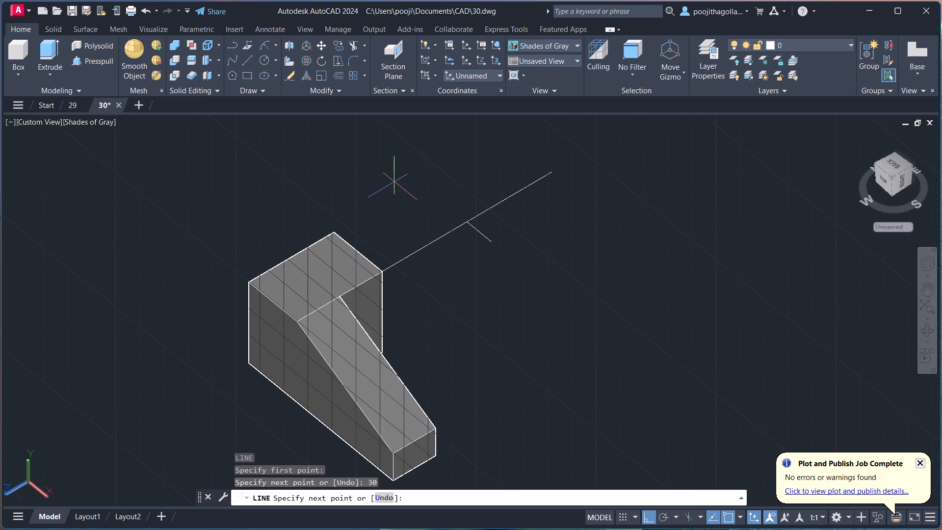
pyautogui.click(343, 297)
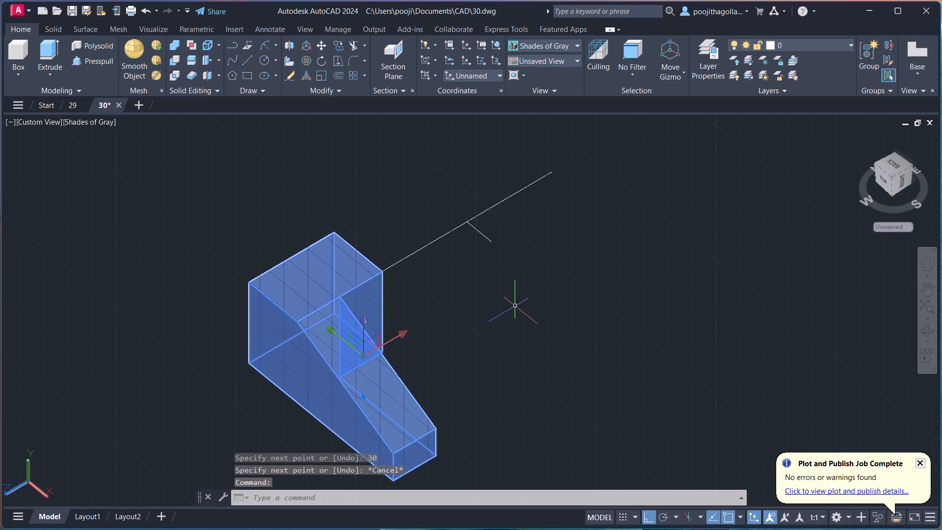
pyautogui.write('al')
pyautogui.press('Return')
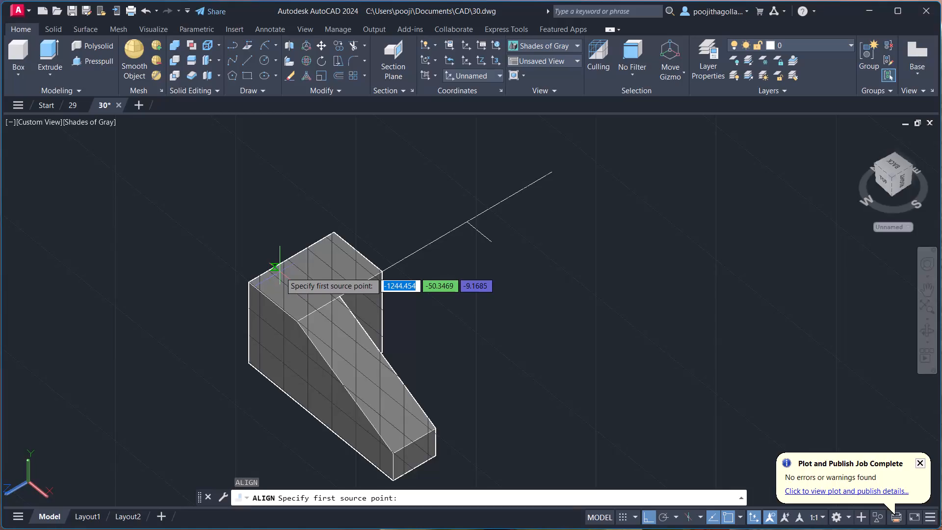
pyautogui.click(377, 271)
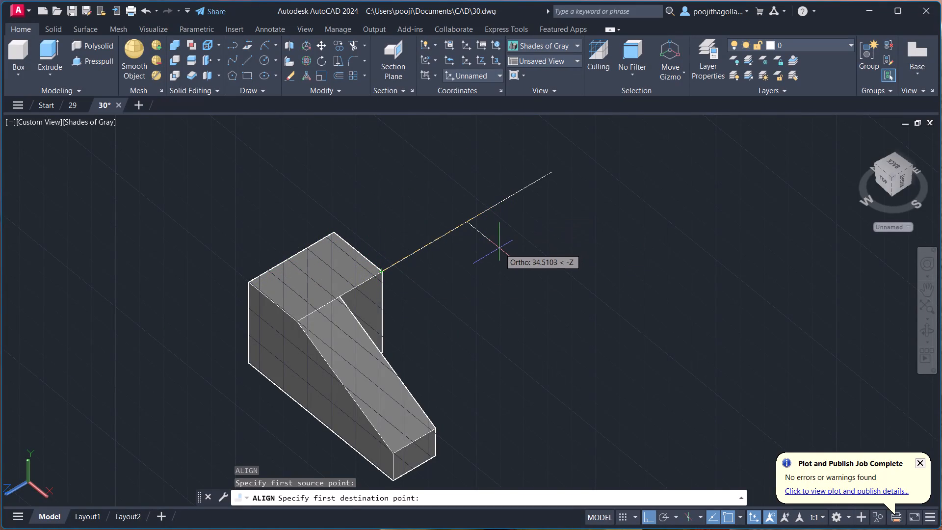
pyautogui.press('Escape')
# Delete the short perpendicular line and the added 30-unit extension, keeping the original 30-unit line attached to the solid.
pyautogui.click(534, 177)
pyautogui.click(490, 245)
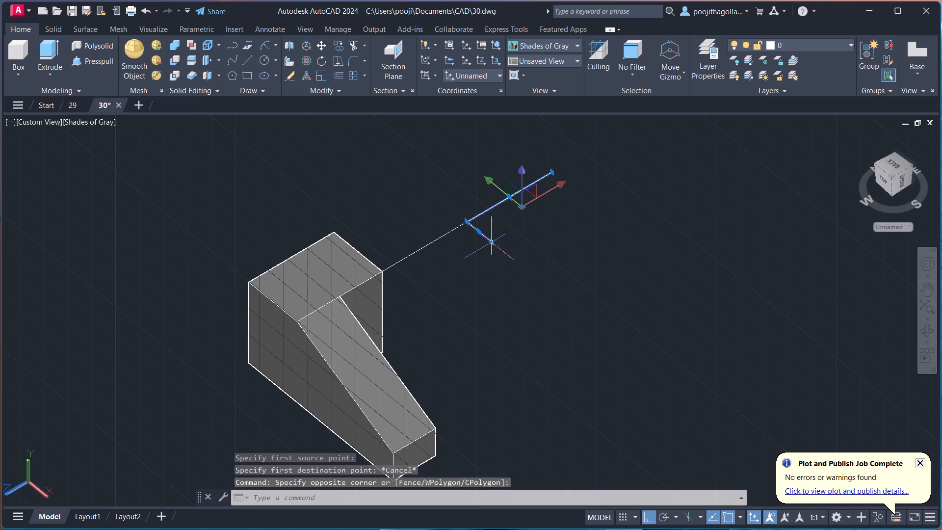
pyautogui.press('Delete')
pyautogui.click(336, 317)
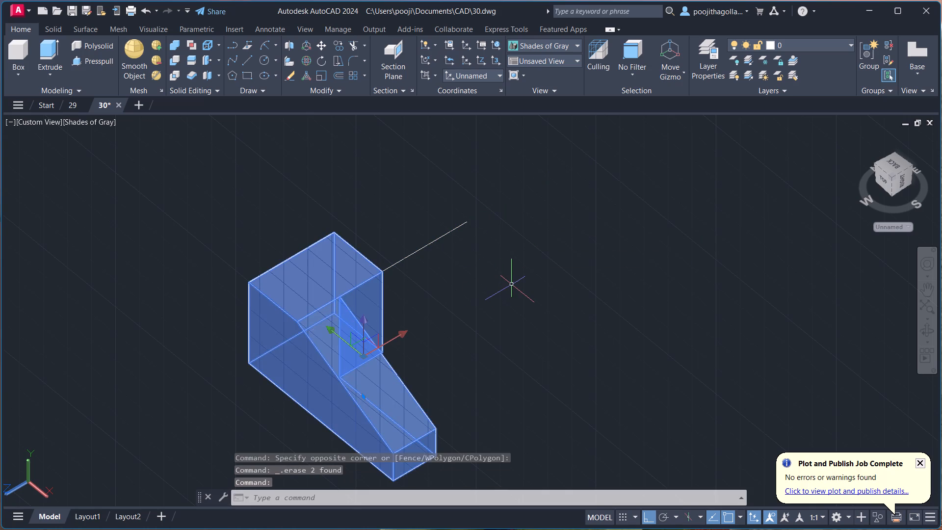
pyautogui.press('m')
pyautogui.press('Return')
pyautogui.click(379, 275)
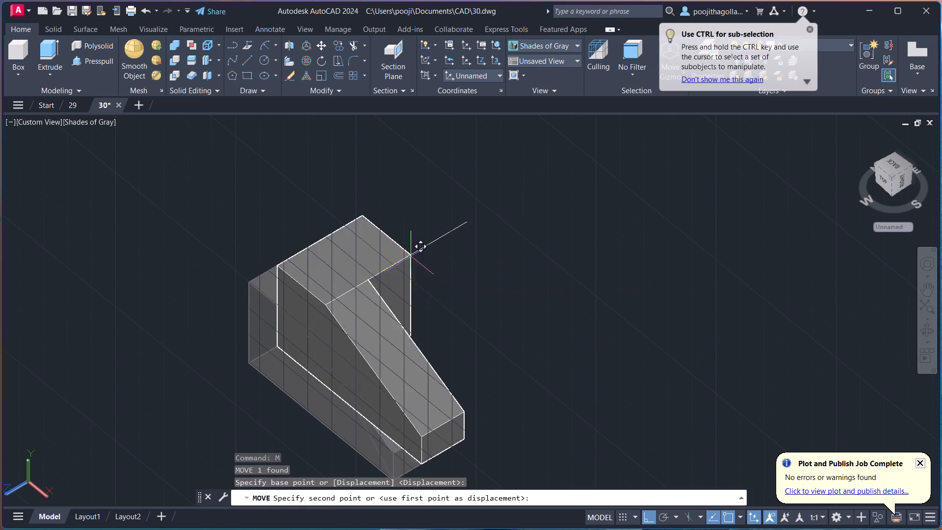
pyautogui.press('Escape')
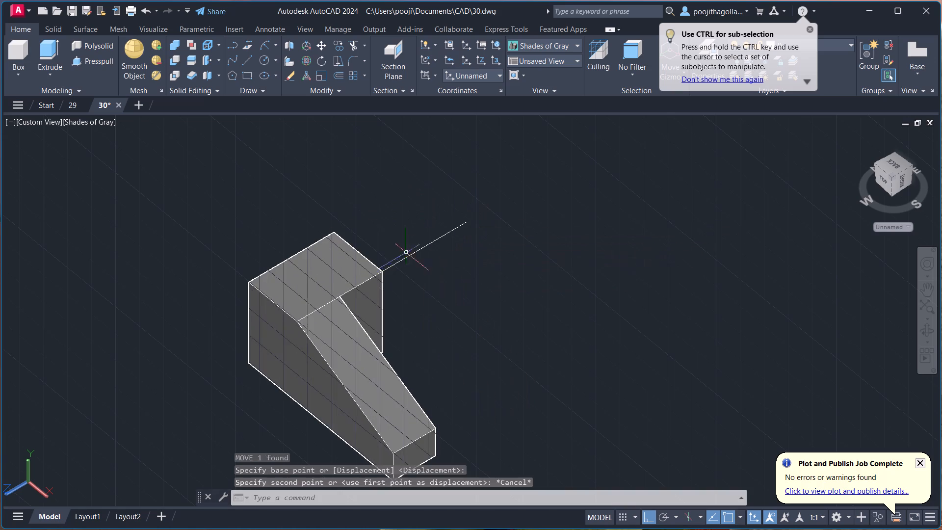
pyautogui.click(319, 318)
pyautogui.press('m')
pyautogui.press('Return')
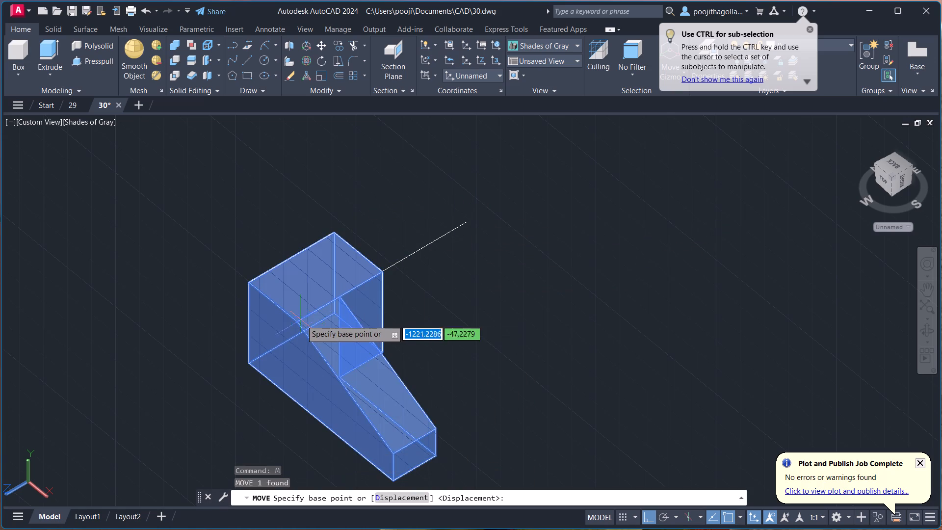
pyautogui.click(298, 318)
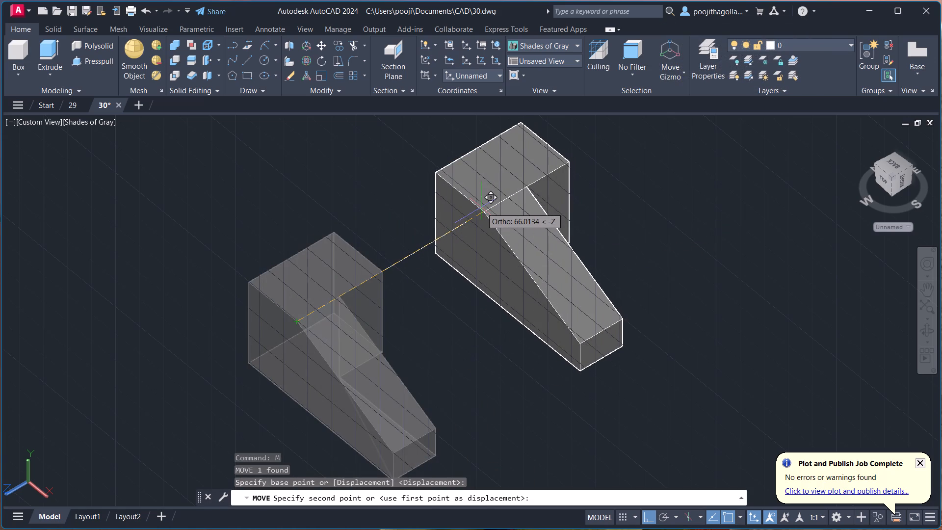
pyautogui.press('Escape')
# Copy the sloped solid from its outer corner at the top of the slope to the free end of the 30-unit line.
pyautogui.click(320, 329)
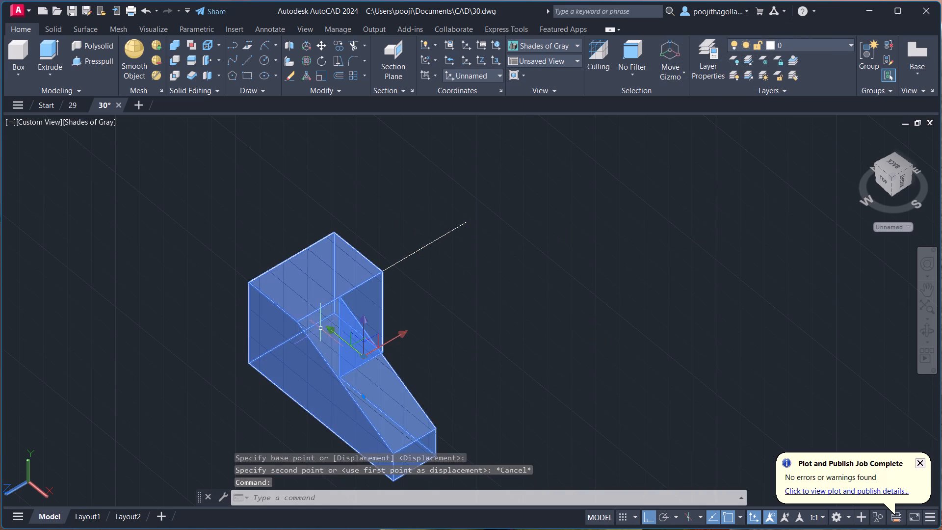
pyautogui.press('c')
pyautogui.press('o')
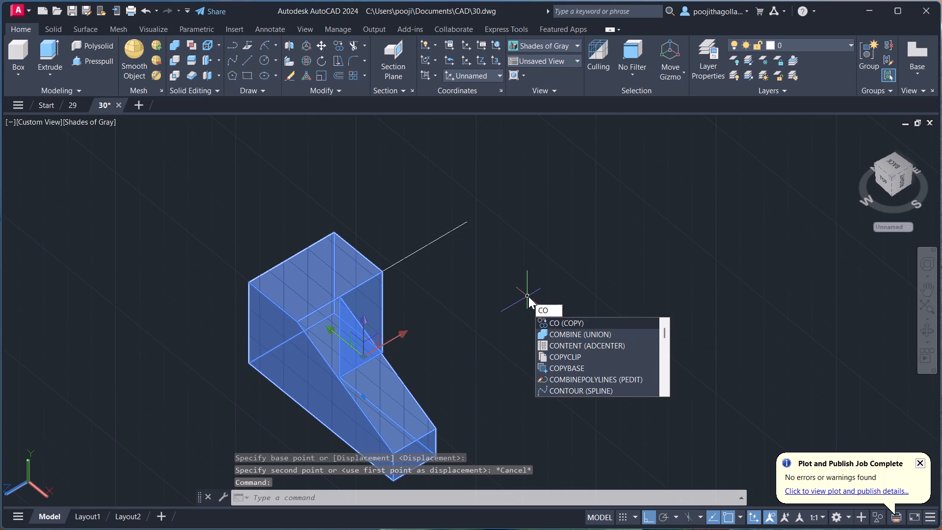
pyautogui.press('Return')
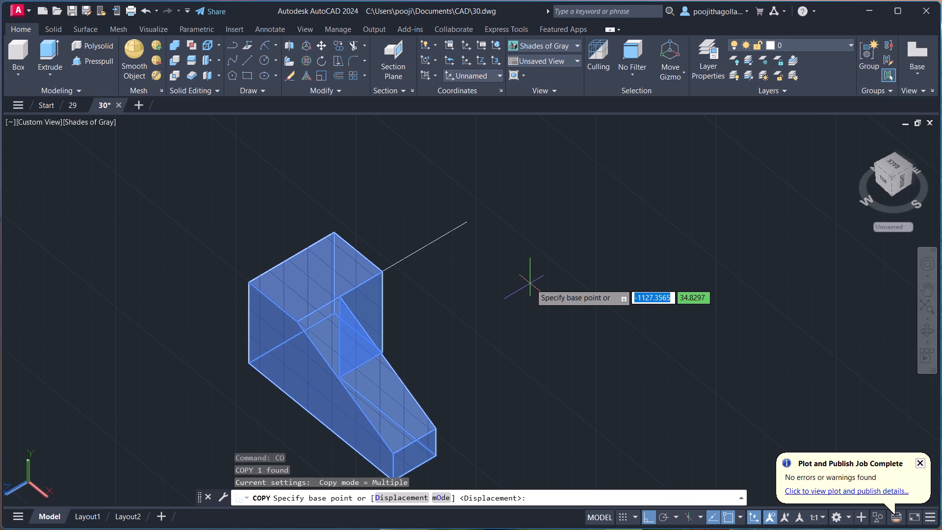
pyautogui.click(296, 323)
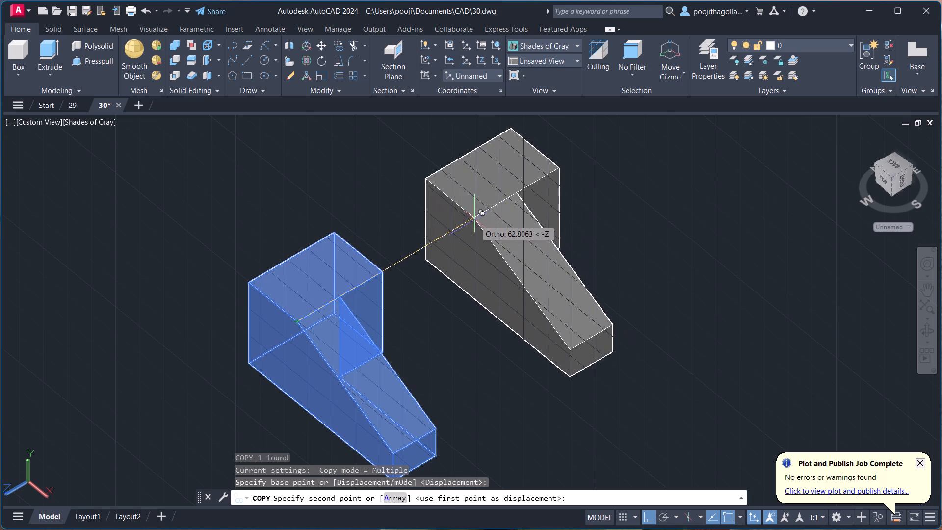
pyautogui.click(469, 221)
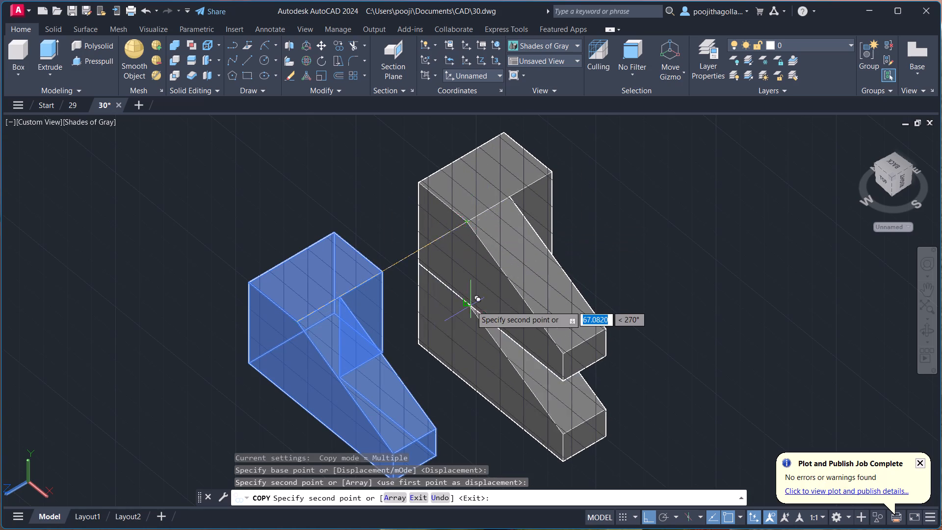
pyautogui.press('Escape')
# Draw a vertical line down across the copied solid's side face from the top corner of its slope, ending below the bottom edge.
pyautogui.moveTo(573, 229); pyautogui.dragTo(557, 256, button='middle')
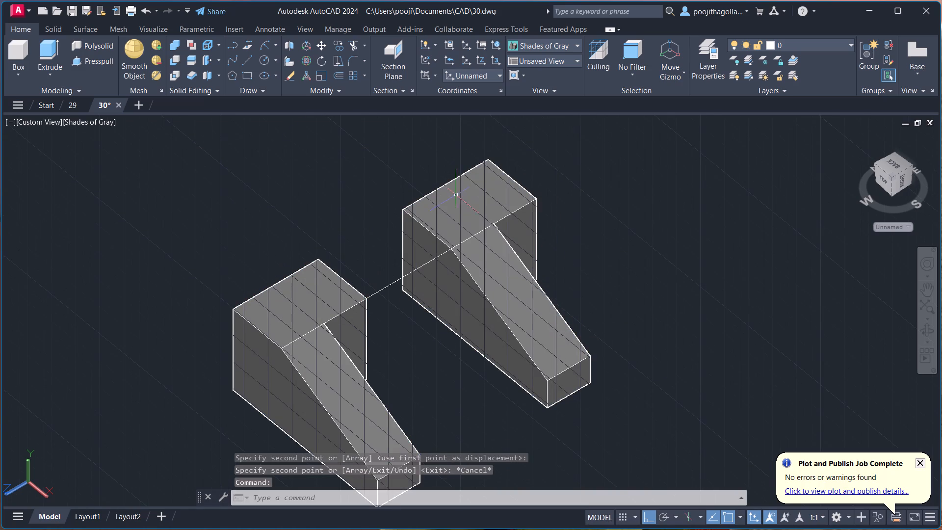
pyautogui.click(92, 63)
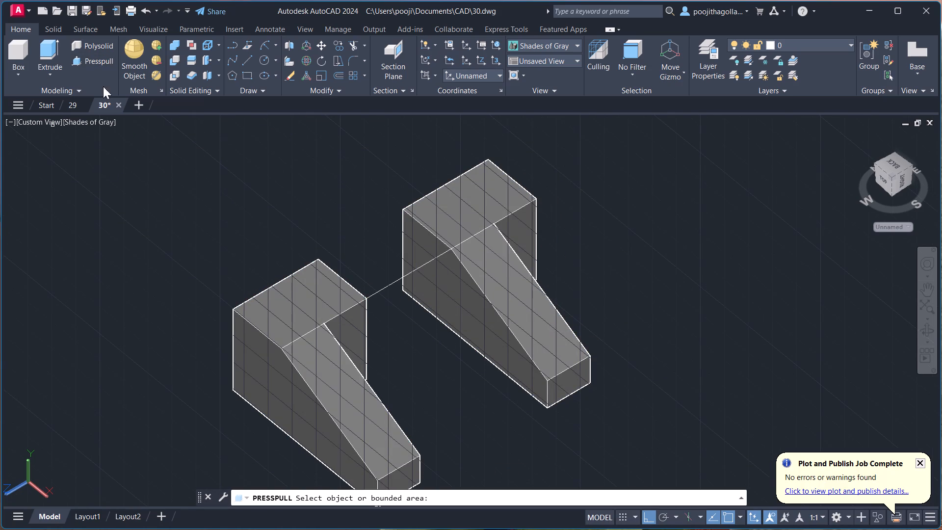
pyautogui.press('Escape')
pyautogui.click(246, 62)
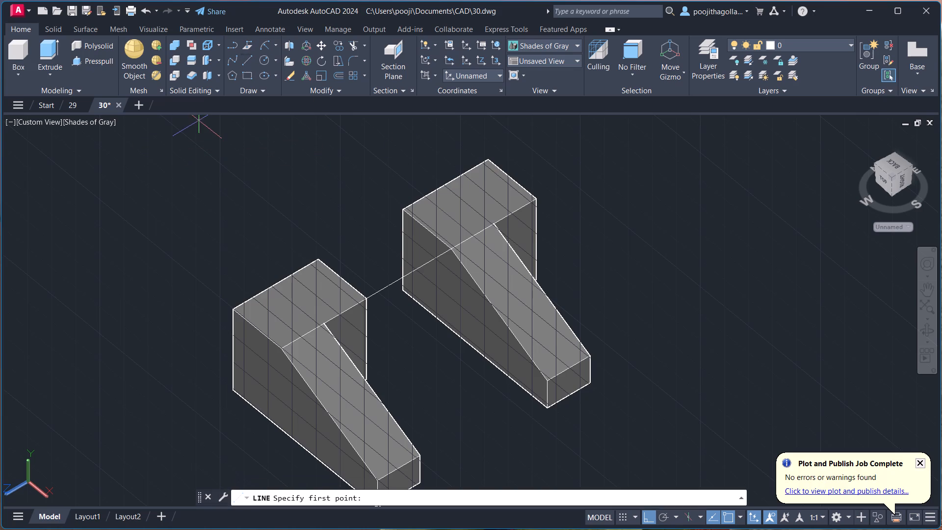
pyautogui.moveTo(450, 251); pyautogui.dragTo(450, 261)
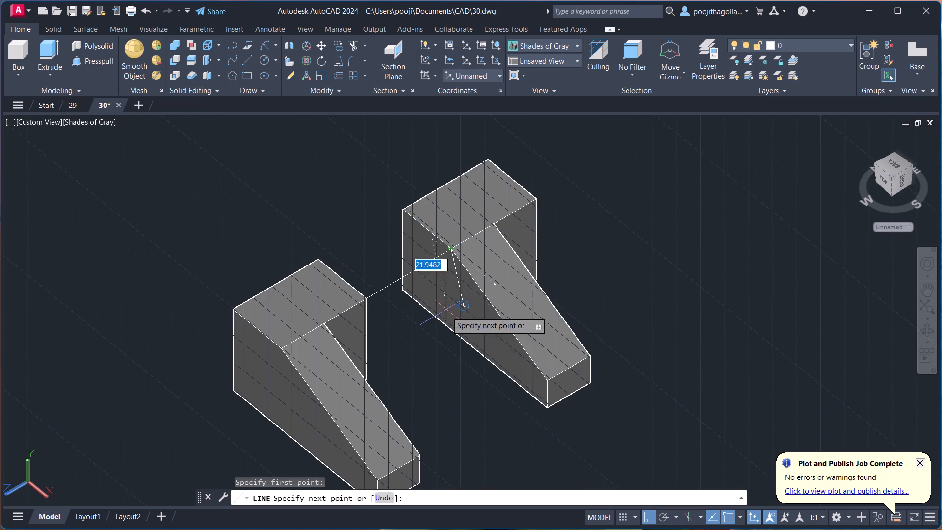
pyautogui.click(451, 366)
pyautogui.press('Escape')
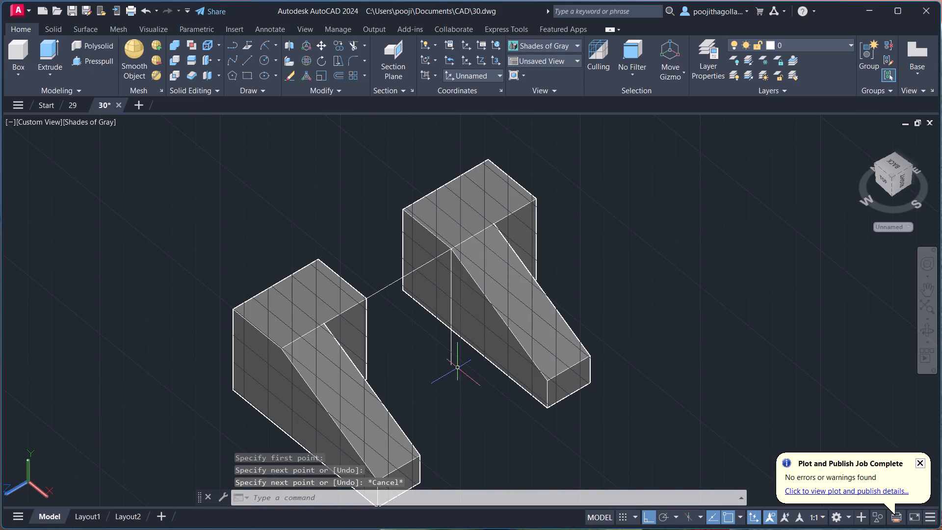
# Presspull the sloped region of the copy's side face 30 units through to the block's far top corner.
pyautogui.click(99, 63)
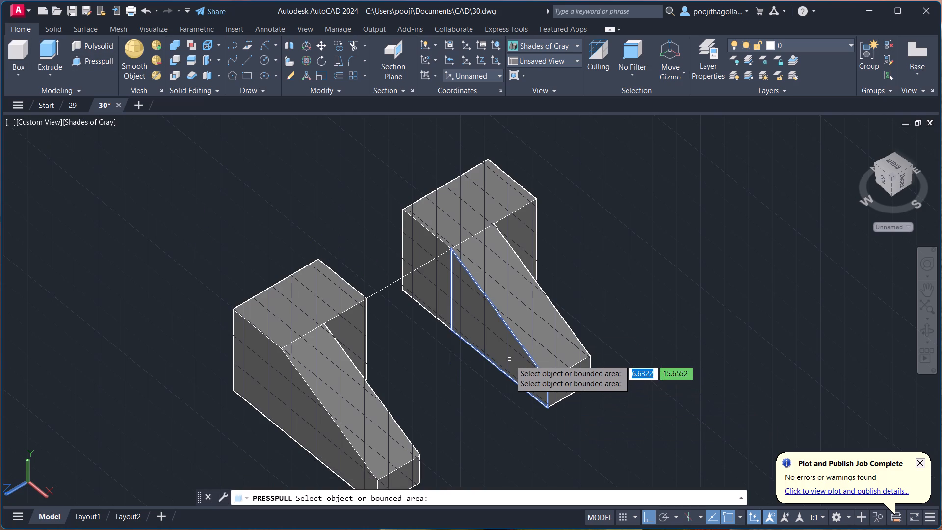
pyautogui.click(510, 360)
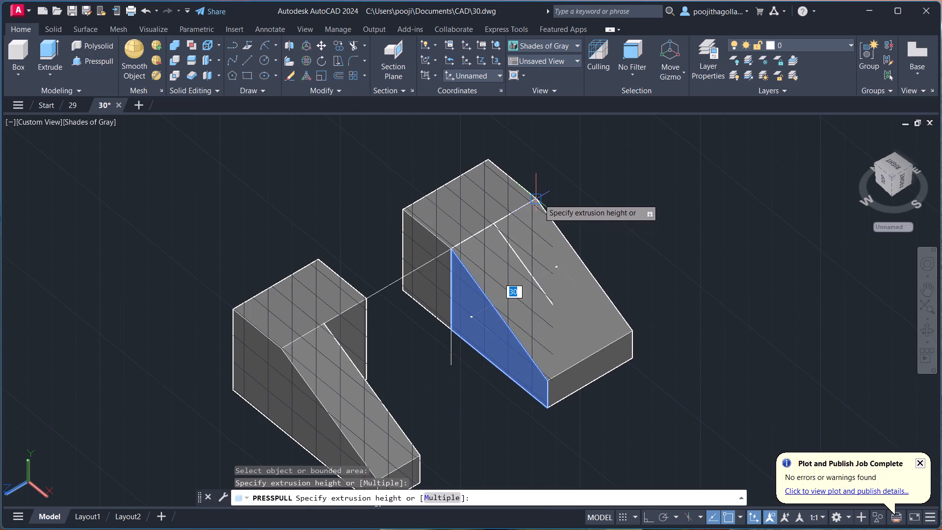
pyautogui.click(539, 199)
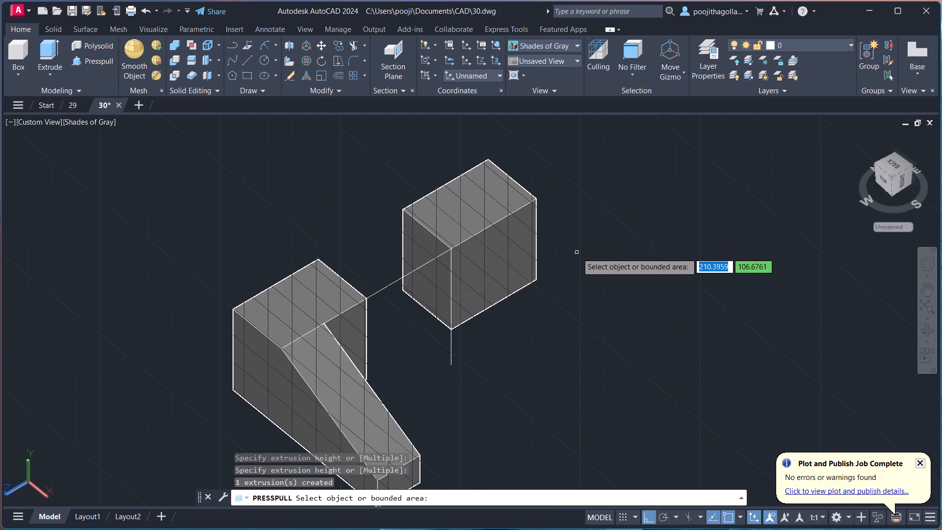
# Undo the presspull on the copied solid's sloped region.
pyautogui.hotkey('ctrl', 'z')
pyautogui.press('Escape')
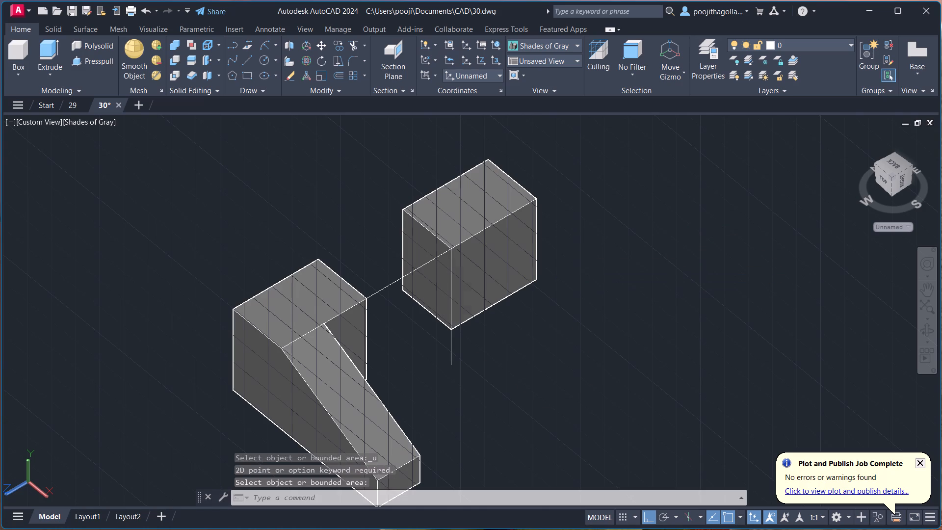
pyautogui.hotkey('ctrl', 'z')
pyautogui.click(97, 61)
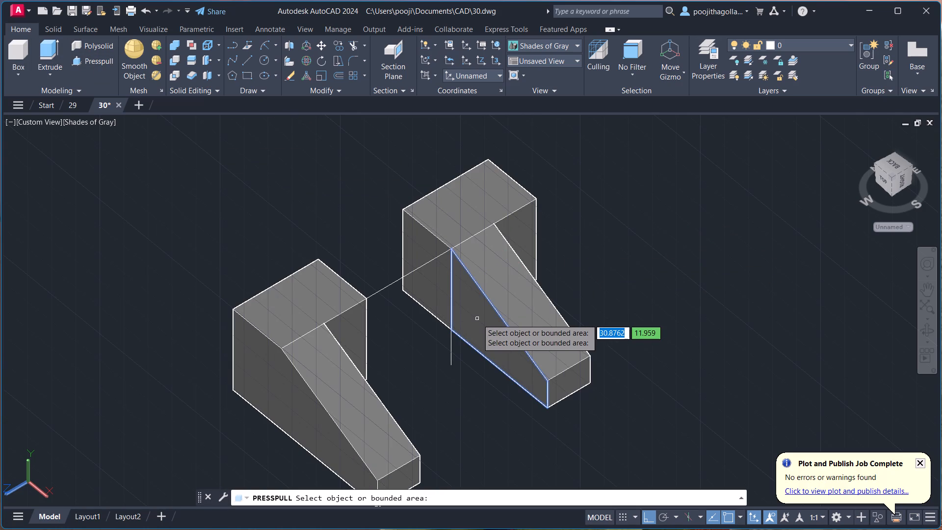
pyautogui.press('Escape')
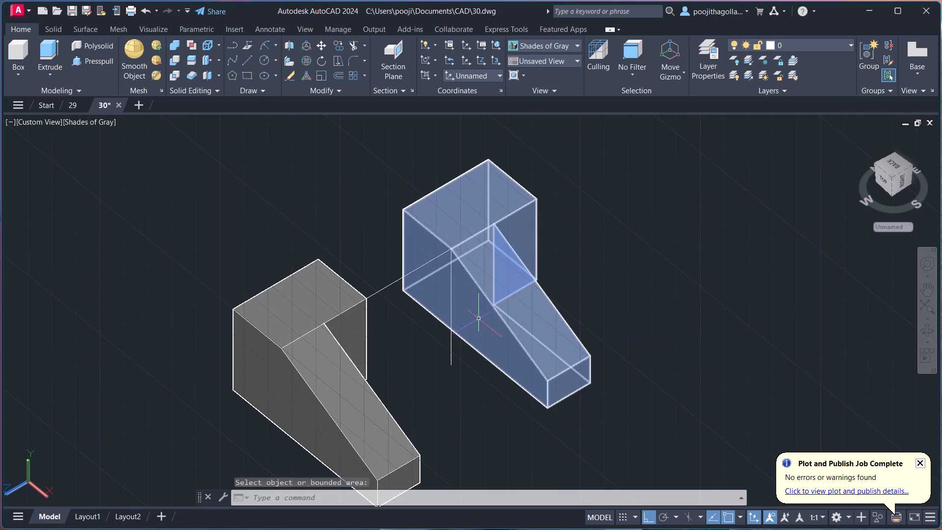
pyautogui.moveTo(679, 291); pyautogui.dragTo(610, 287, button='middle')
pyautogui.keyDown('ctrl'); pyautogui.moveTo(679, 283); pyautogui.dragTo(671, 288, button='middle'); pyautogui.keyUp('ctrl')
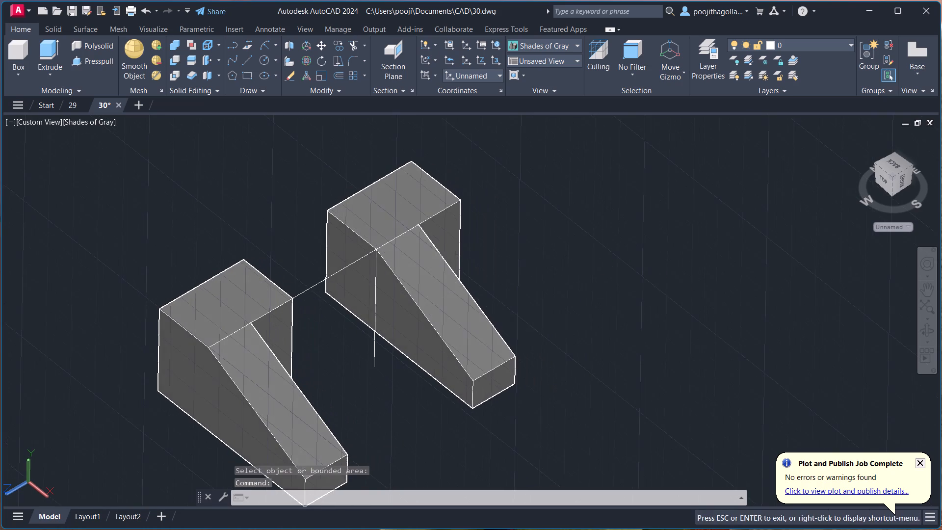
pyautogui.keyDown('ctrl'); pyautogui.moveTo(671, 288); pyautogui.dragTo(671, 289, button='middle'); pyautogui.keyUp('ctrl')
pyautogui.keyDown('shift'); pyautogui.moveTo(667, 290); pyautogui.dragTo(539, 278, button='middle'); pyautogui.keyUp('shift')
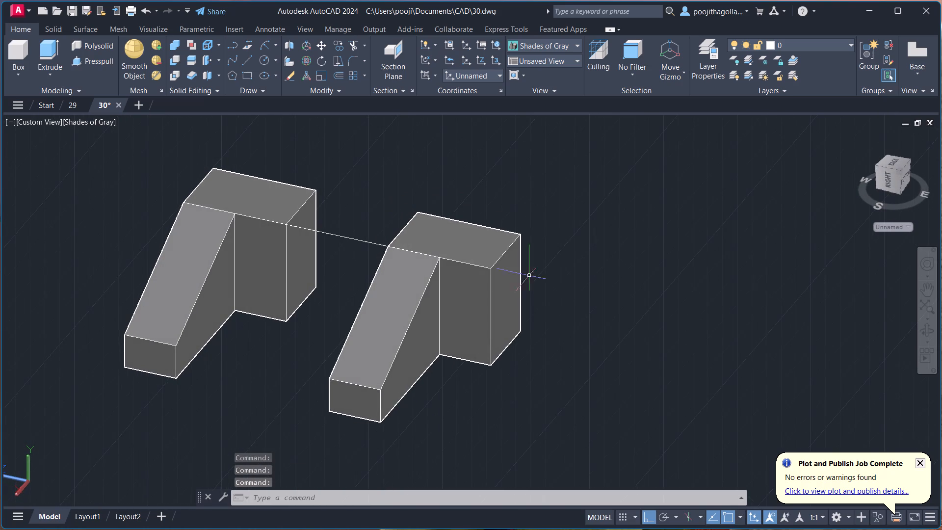
# Presspull the sloped wedge's side face on the copied solid outward to the block's far top front corner.
pyautogui.click(86, 56)
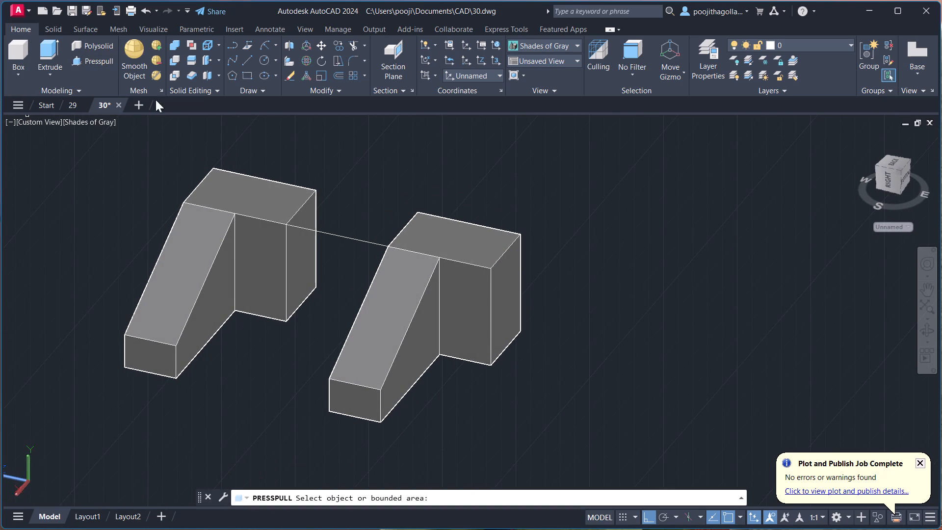
pyautogui.click(434, 312)
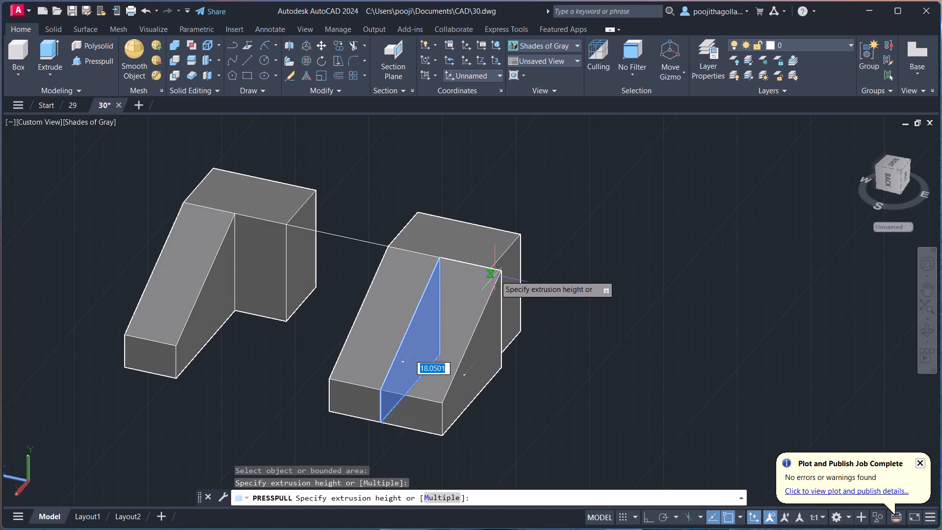
pyautogui.click(489, 269)
# Presspull the region of the copy's gap-facing side beyond the vertical line 15 units inward, cutting away that half of the slope.
pyautogui.keyDown('shift'); pyautogui.moveTo(381, 316); pyautogui.dragTo(381, 317, button='middle'); pyautogui.keyUp('shift')
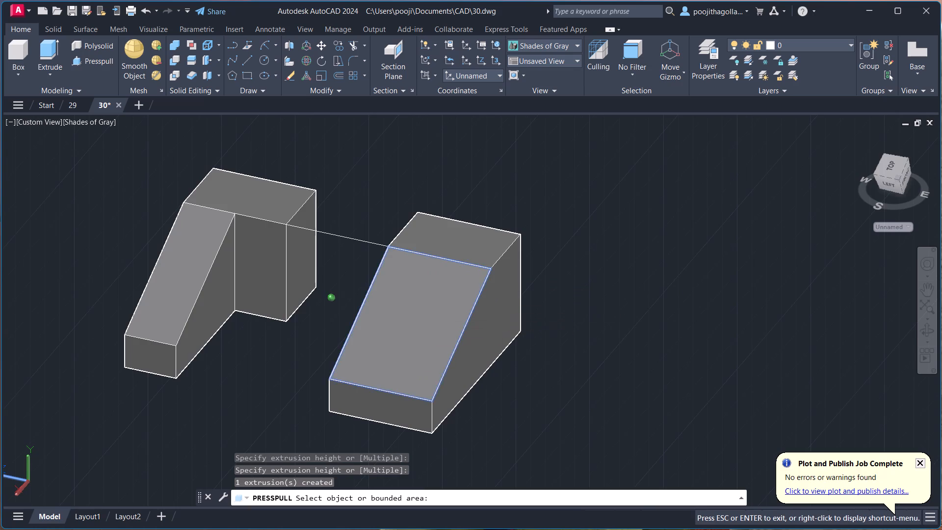
pyautogui.keyDown('shift'); pyautogui.moveTo(381, 317); pyautogui.dragTo(477, 320, button='middle'); pyautogui.keyUp('shift')
pyautogui.click(355, 300)
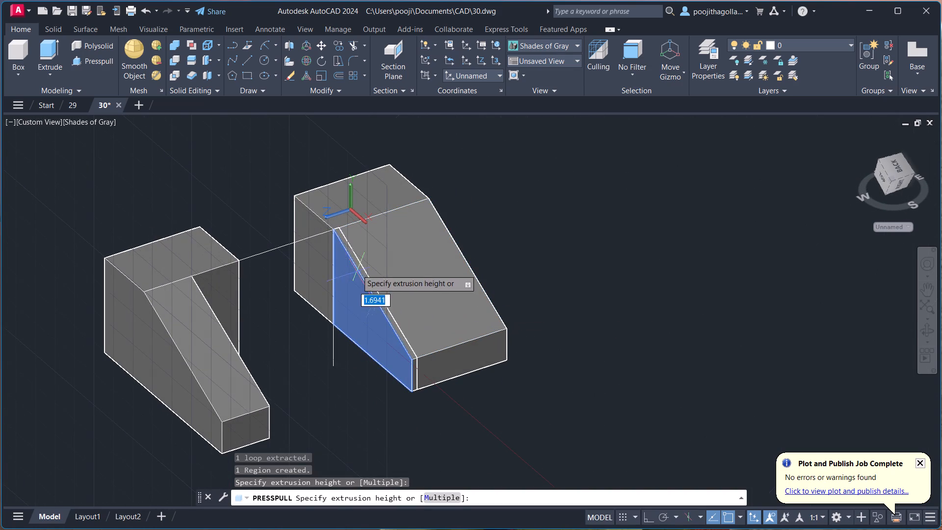
pyautogui.click(381, 215)
pyautogui.press('Escape')
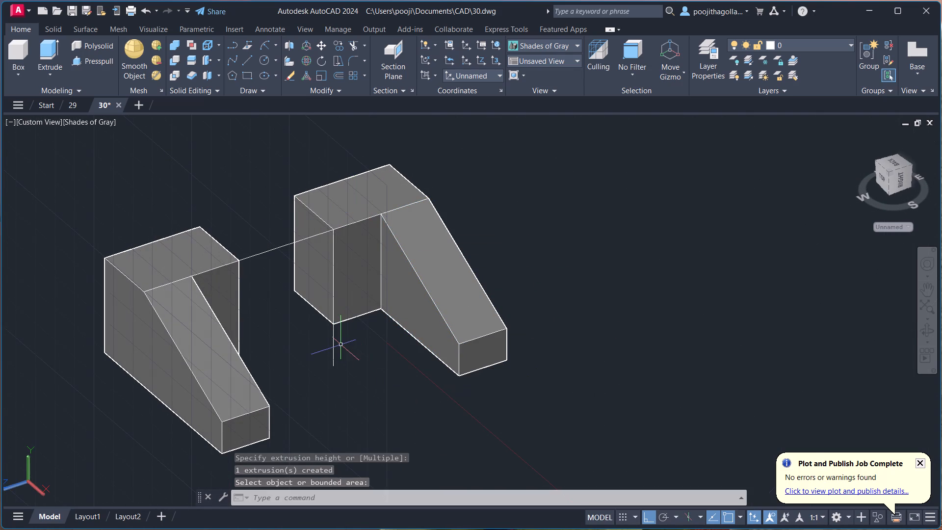
# Erase the leftover vertical line at the copied solid's gap-facing corner.
pyautogui.click(334, 351)
pyautogui.press('Delete')
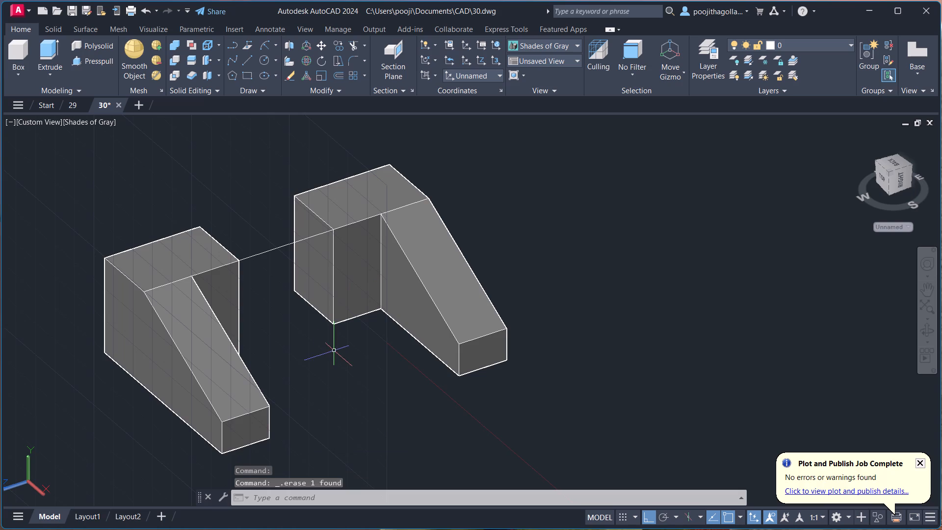
# Draw a line between the solids' facing bottom back corners, continuing up the copy's vertical edge to its top corner.
pyautogui.keyDown('shift'); pyautogui.moveTo(330, 382); pyautogui.dragTo(469, 352, button='middle'); pyautogui.keyUp('shift')
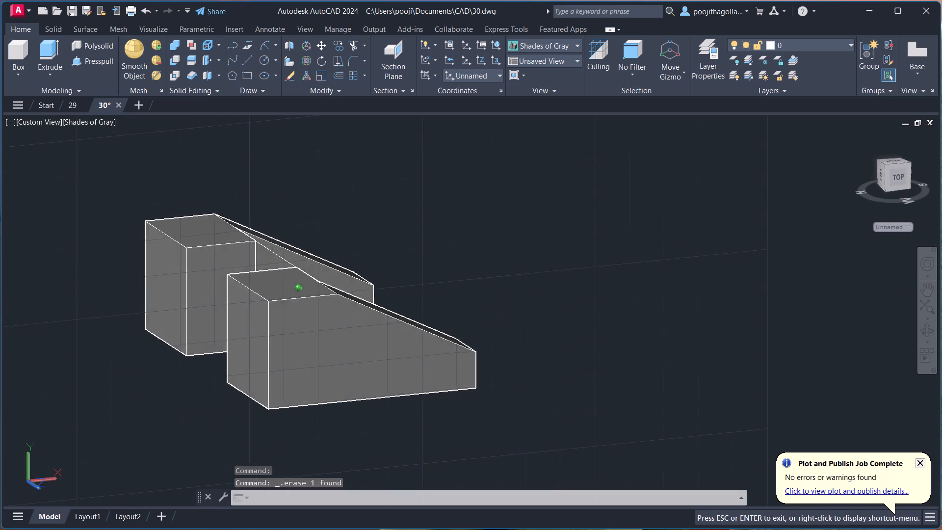
pyautogui.keyDown('shift'); pyautogui.moveTo(469, 352); pyautogui.dragTo(491, 352, button='middle'); pyautogui.keyUp('shift')
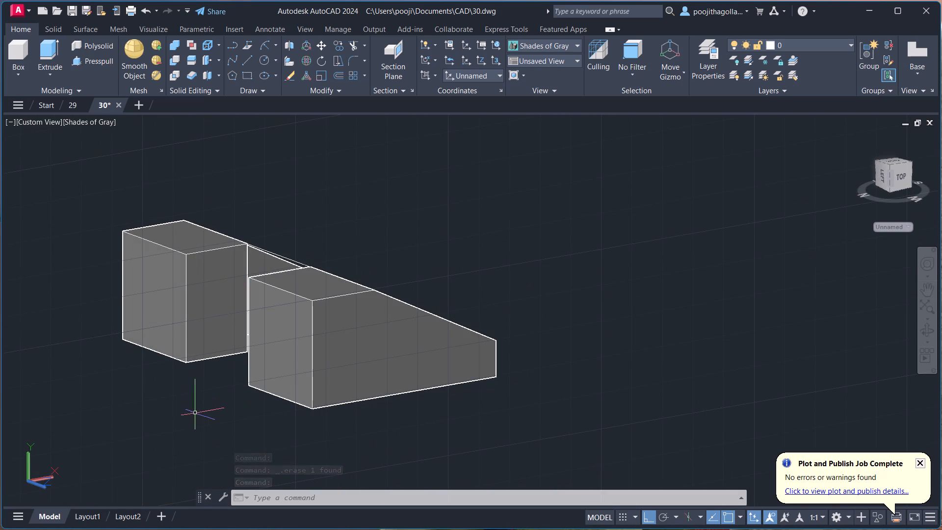
pyautogui.keyDown('shift'); pyautogui.moveTo(196, 413); pyautogui.dragTo(231, 425, button='middle'); pyautogui.keyUp('shift')
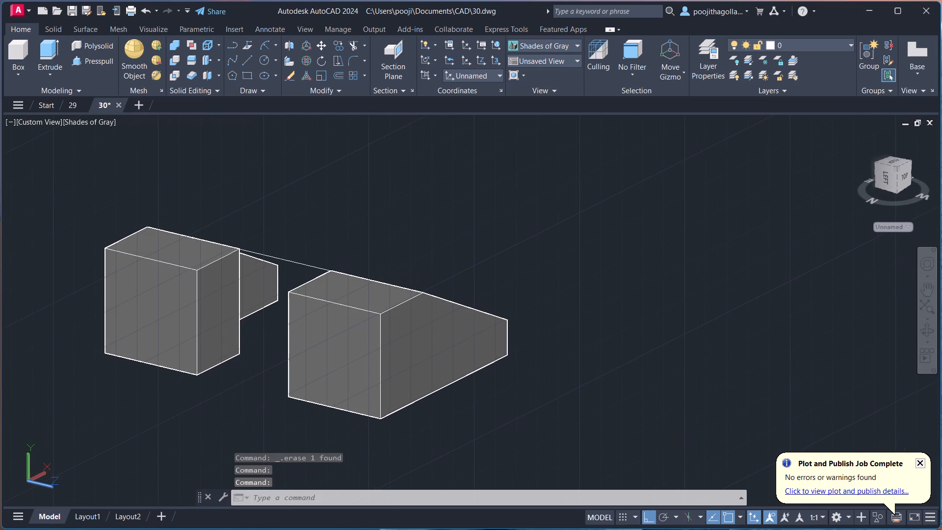
pyautogui.press('l')
pyautogui.press('Return')
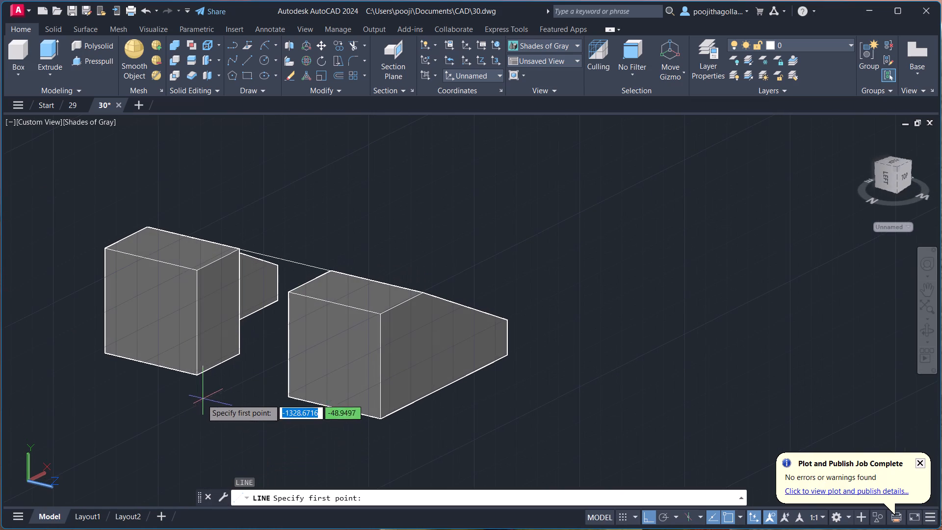
pyautogui.click(192, 372)
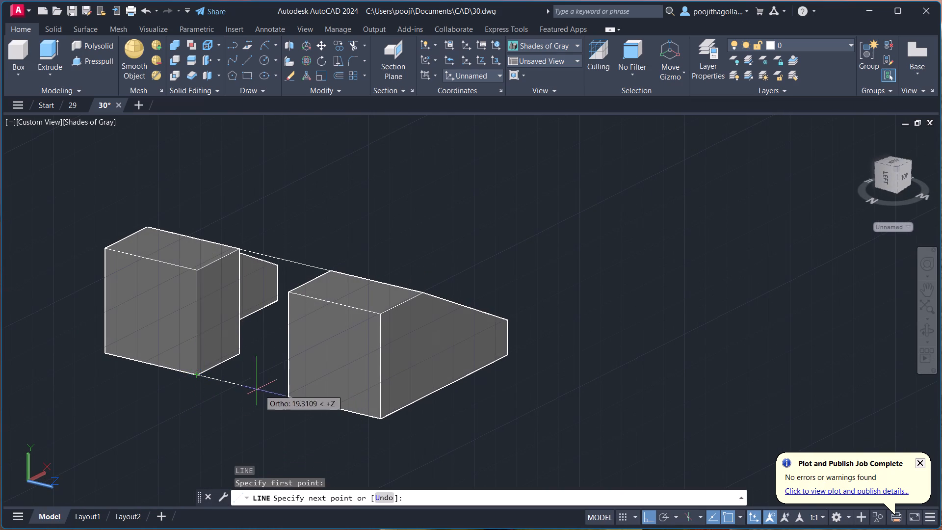
pyautogui.click(289, 397)
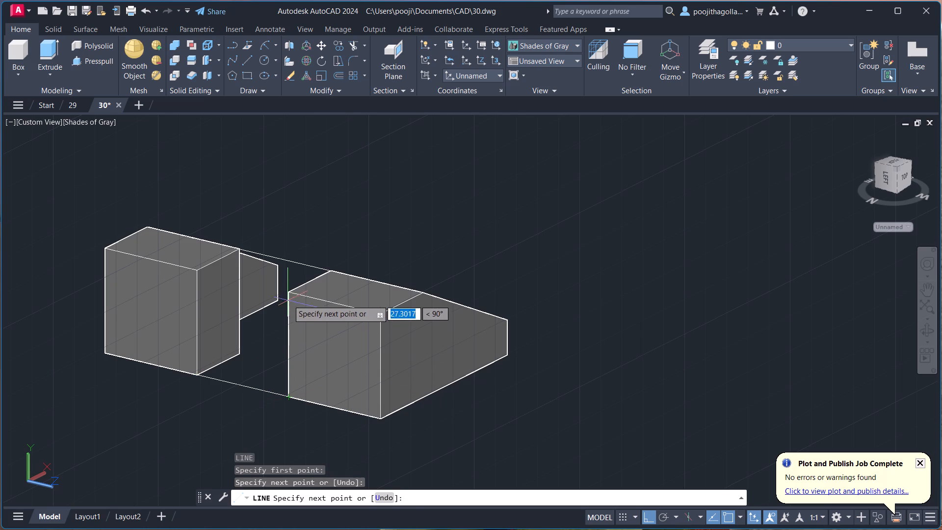
pyautogui.moveTo(288, 295); pyautogui.dragTo(290, 283)
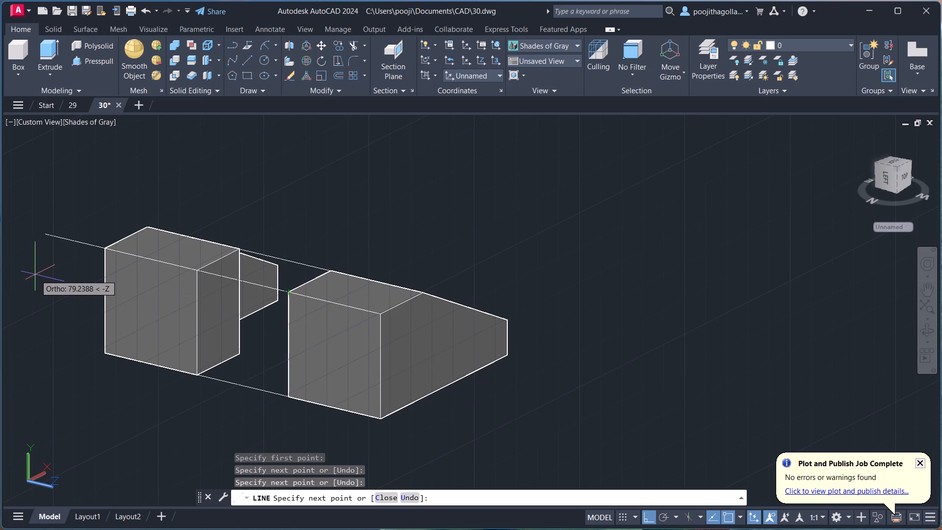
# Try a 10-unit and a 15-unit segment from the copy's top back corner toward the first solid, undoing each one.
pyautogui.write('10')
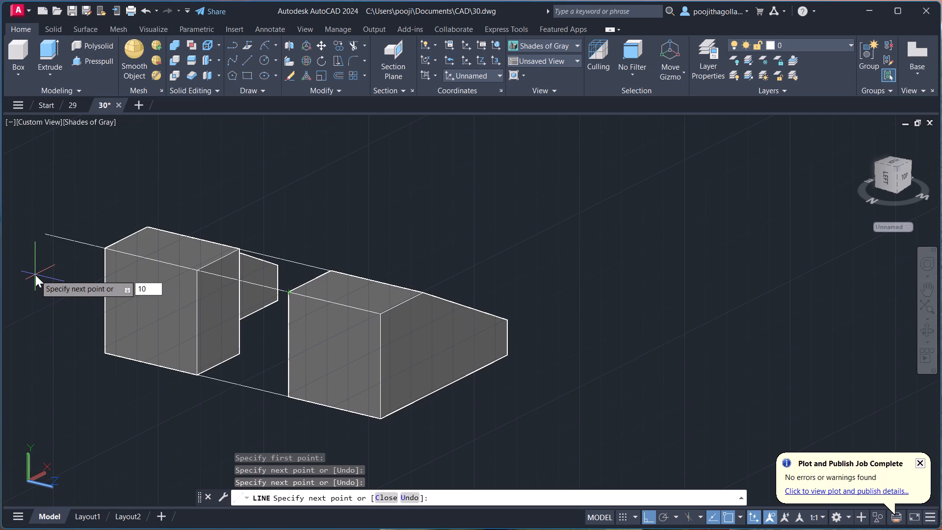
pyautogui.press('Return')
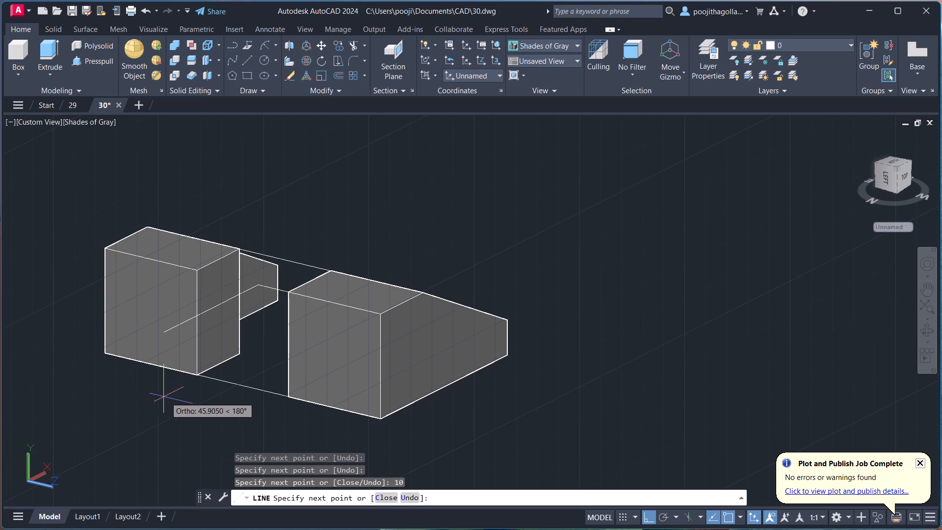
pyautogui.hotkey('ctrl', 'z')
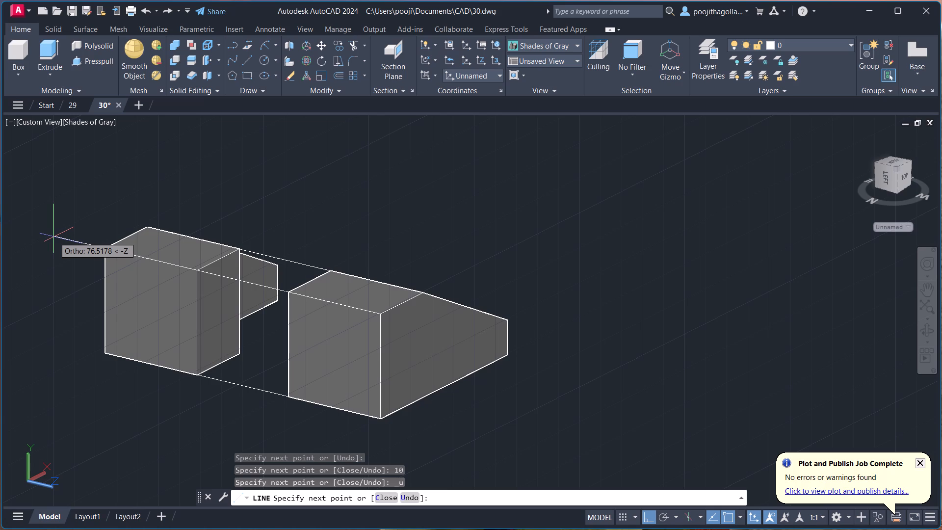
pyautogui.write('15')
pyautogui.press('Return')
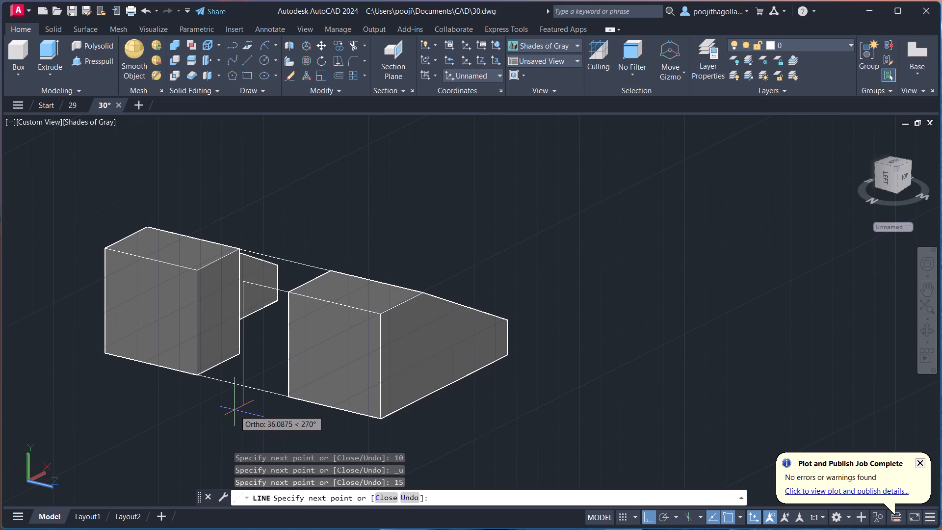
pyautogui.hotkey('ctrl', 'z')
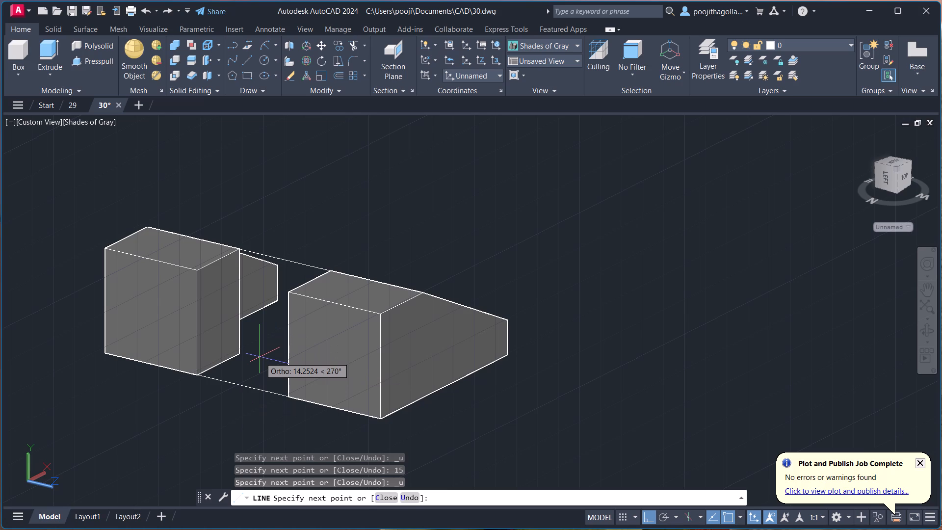
# Continue the line 10 units down the copy's edge, across the gap to the first solid's vertical edge, and up to its top corner.
pyautogui.write('10')
pyautogui.press('Return')
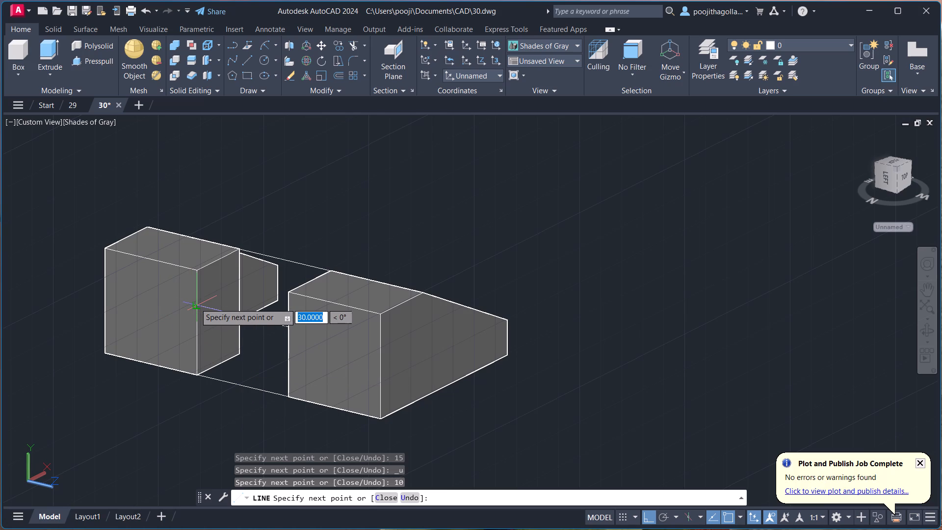
pyautogui.click(195, 303)
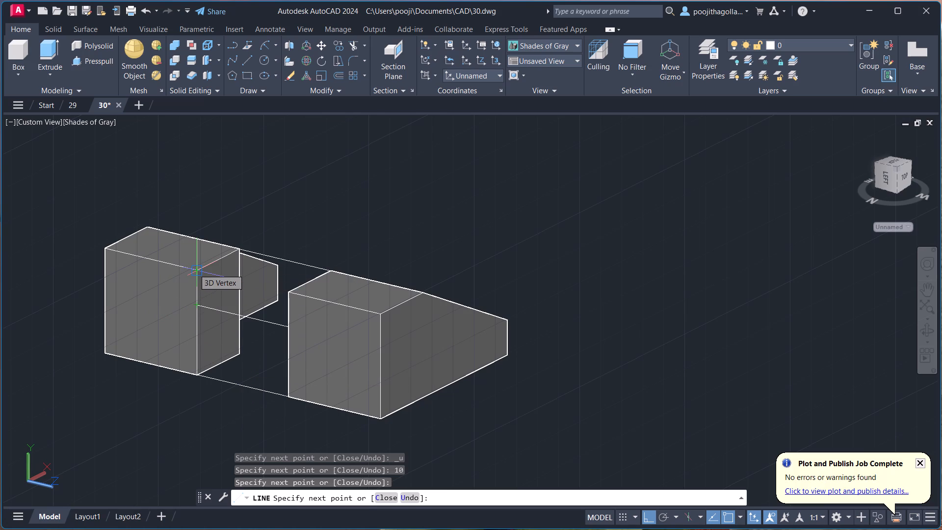
pyautogui.click(194, 269)
pyautogui.press('Escape')
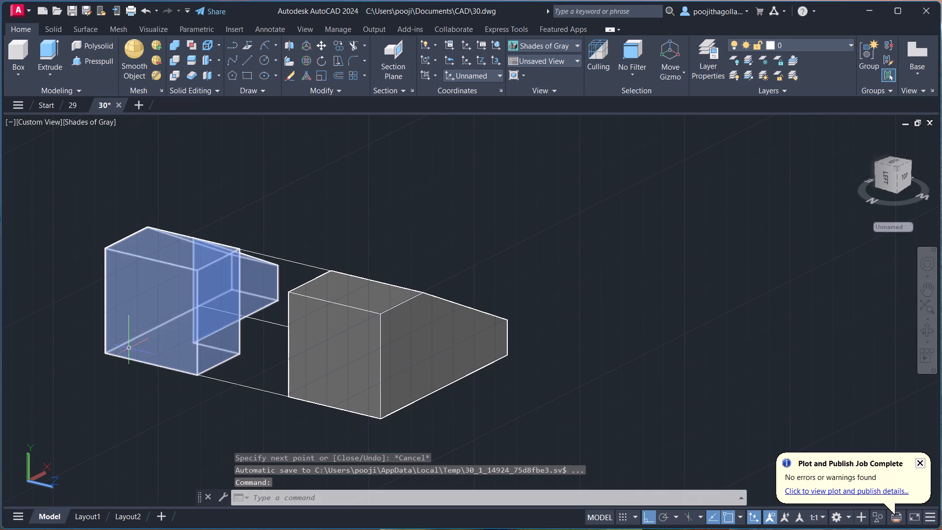
# Draw a vertical line from the first solid's bottom back corner up to the end of the line crossing the gap.
pyautogui.press('l')
pyautogui.press('Return')
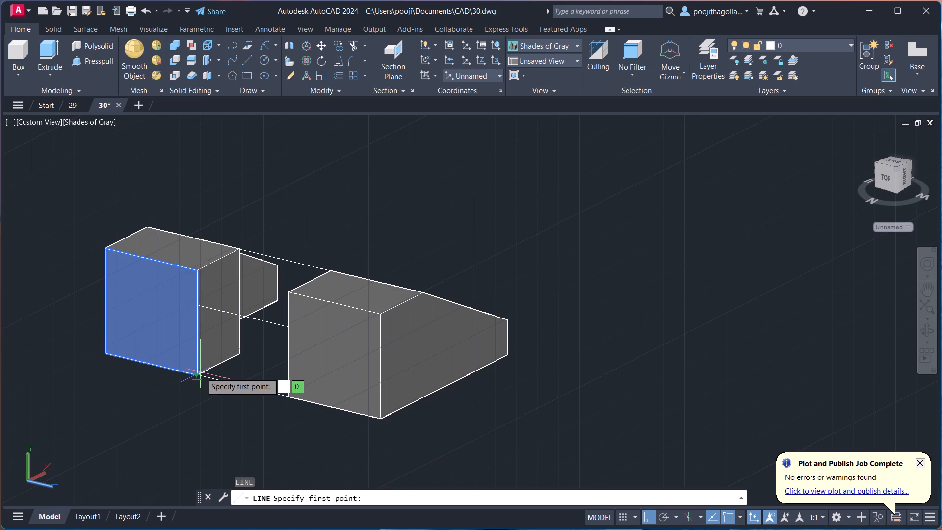
pyautogui.click(201, 372)
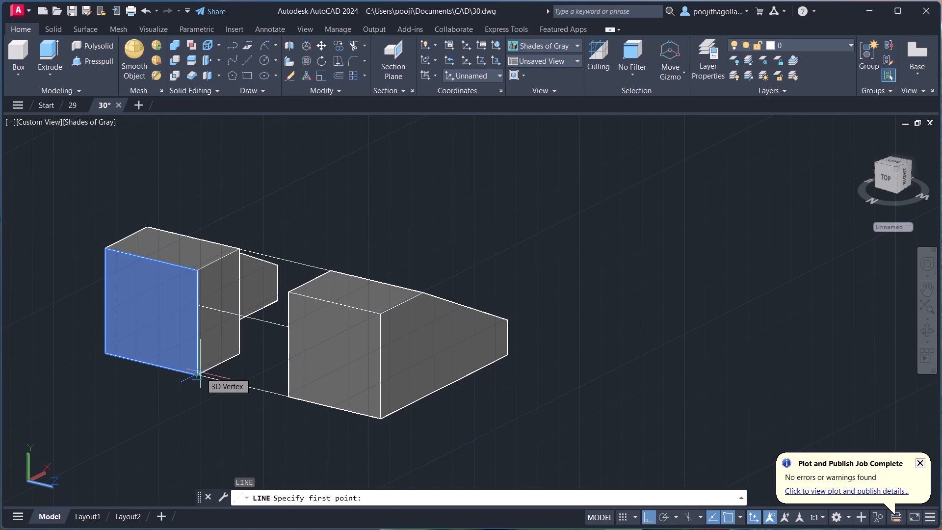
pyautogui.click(200, 304)
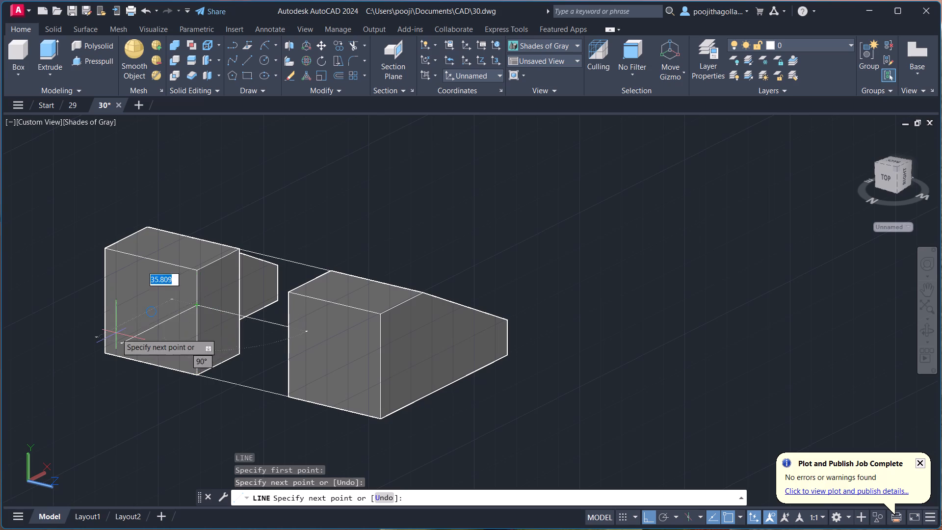
pyautogui.press('Escape')
# In 2D Wireframe style, shorten the vertical line on the copy's edge by moving its top end to the upper gap line with Lengthen.
pyautogui.click(80, 127)
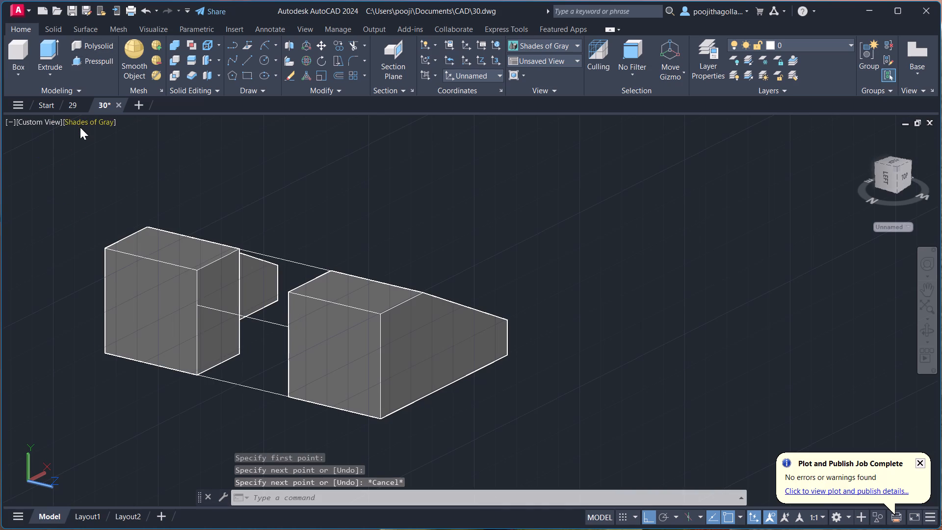
pyautogui.click(115, 153)
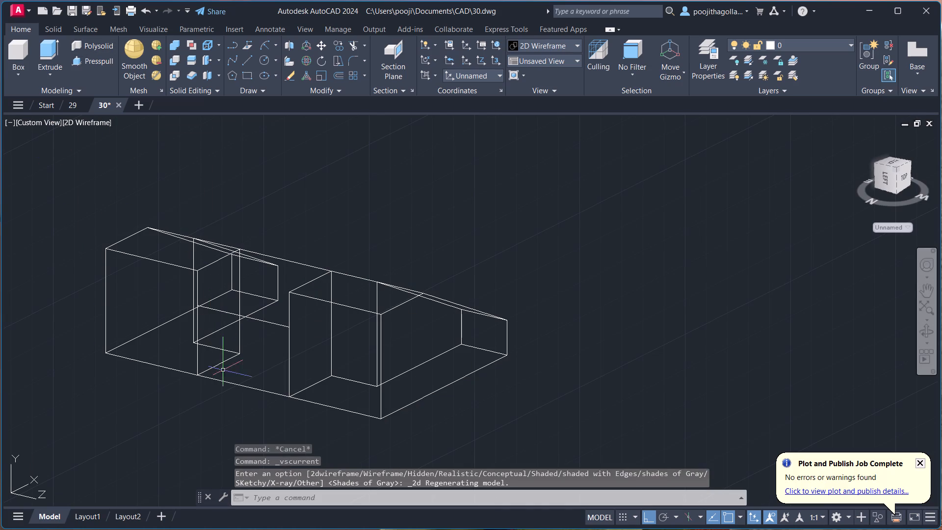
pyautogui.click(234, 384)
pyautogui.click(288, 359)
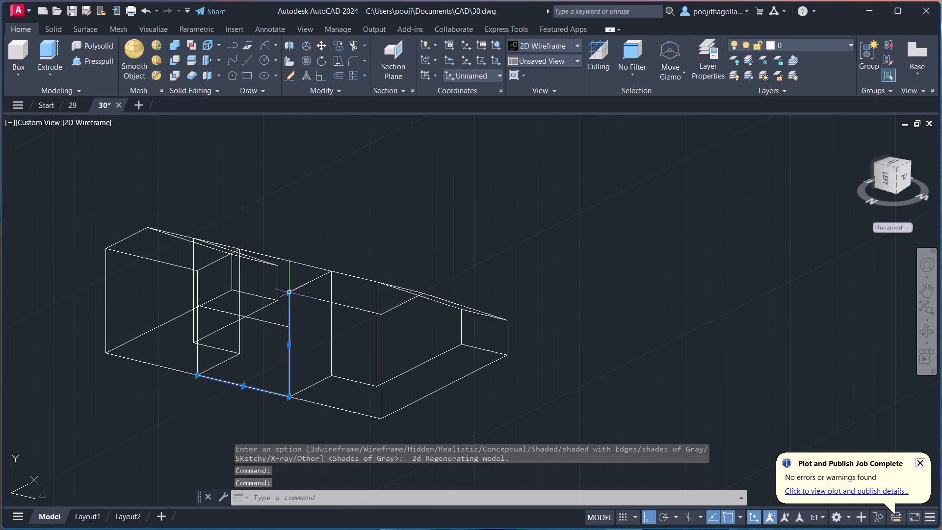
pyautogui.click(333, 325)
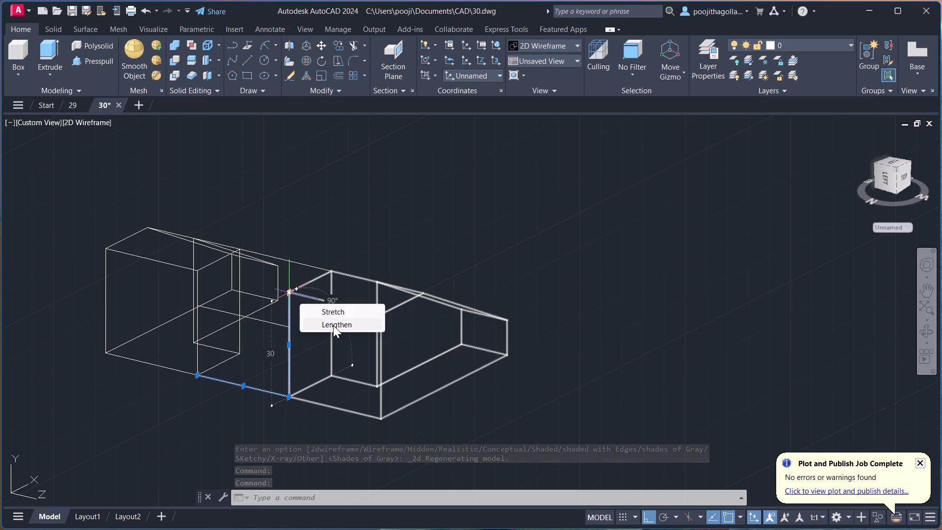
pyautogui.click(288, 327)
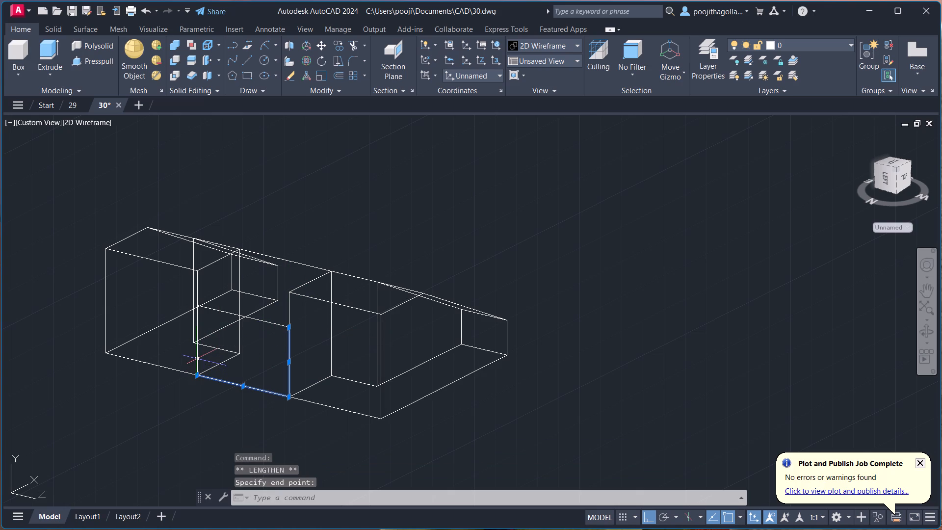
# Join the four lines forming the rectangle across the gap into one polyline.
pyautogui.click(197, 358)
pyautogui.click(259, 321)
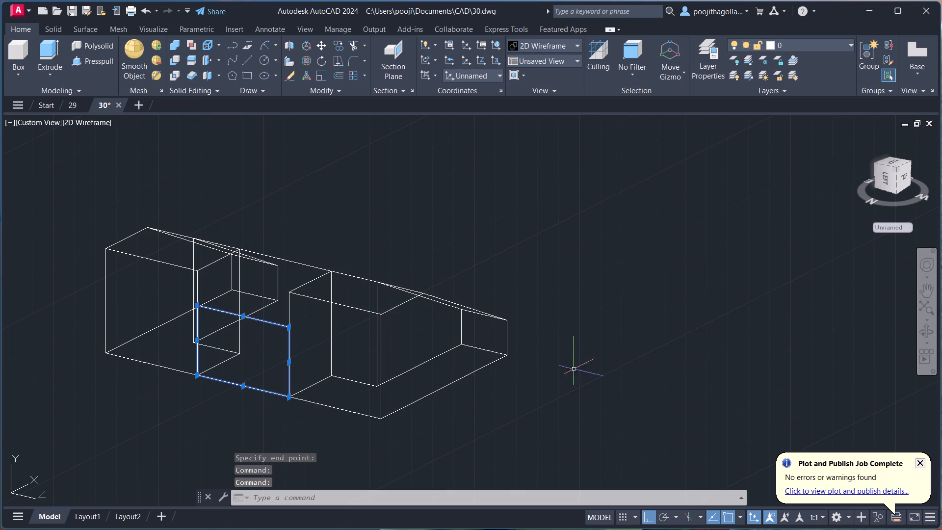
pyautogui.press('j')
pyautogui.press('Return')
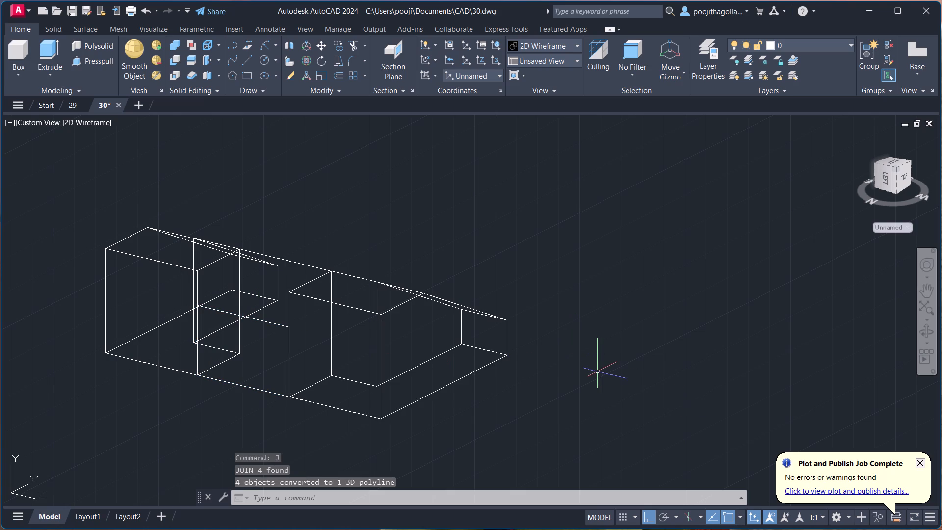
# Set the visual style back to Shades of Gray.
pyautogui.keyDown('shift'); pyautogui.moveTo(622, 345); pyautogui.dragTo(581, 351, button='middle'); pyautogui.keyUp('shift')
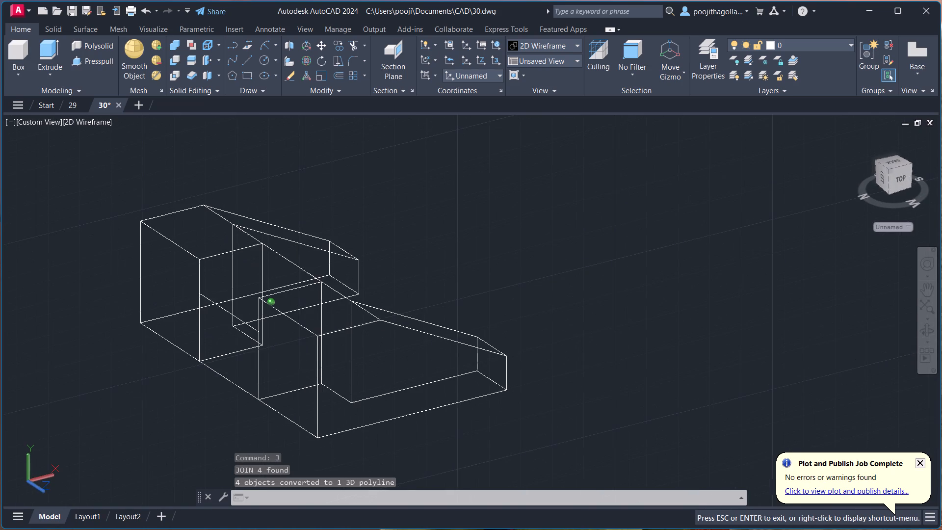
pyautogui.keyDown('shift'); pyautogui.moveTo(581, 351); pyautogui.dragTo(581, 351, button='middle'); pyautogui.keyUp('shift')
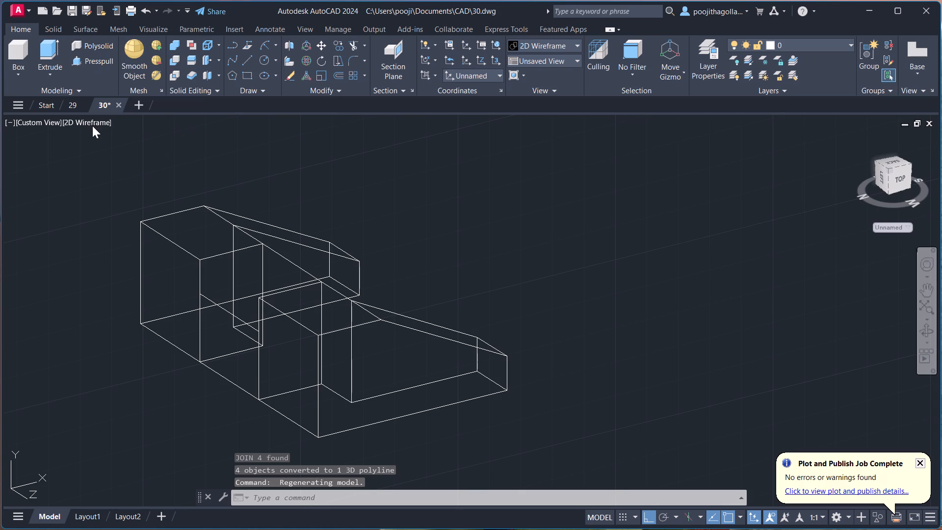
pyautogui.click(92, 126)
pyautogui.click(145, 233)
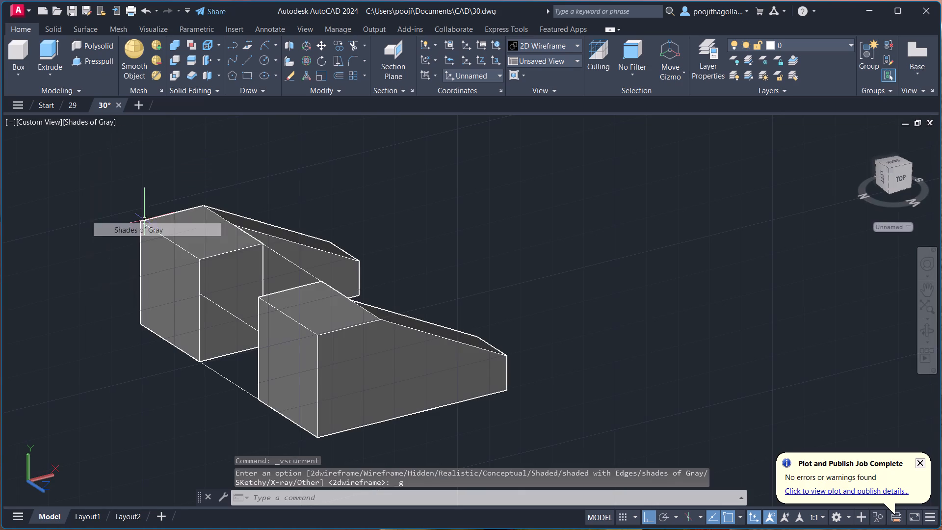
# Presspull the closed rectangle across the gap by 20 units to form the bridge between the two sloped solids.
pyautogui.click(91, 63)
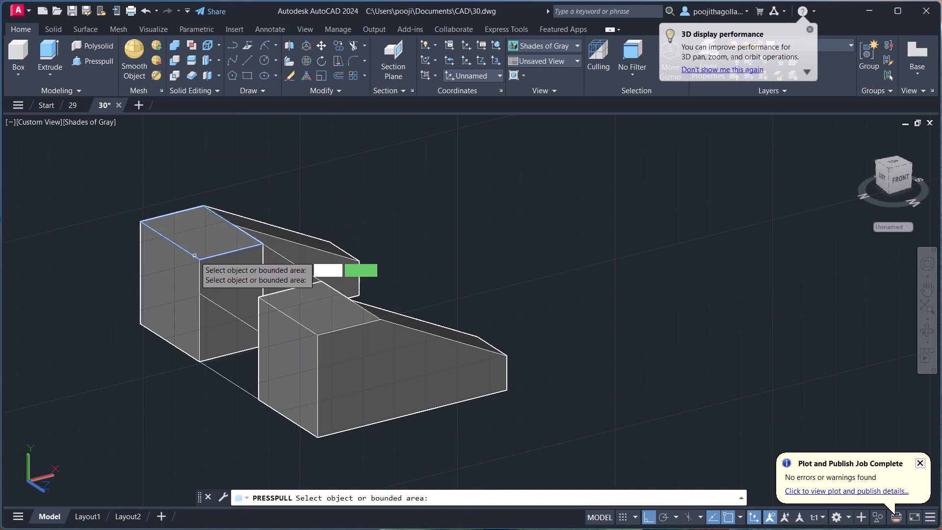
pyautogui.click(249, 325)
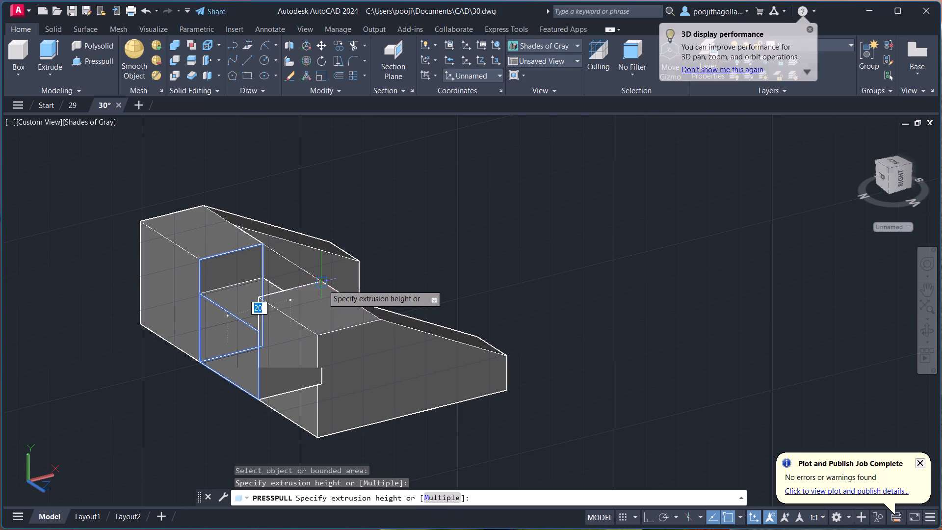
pyautogui.click(323, 285)
pyautogui.press('Escape')
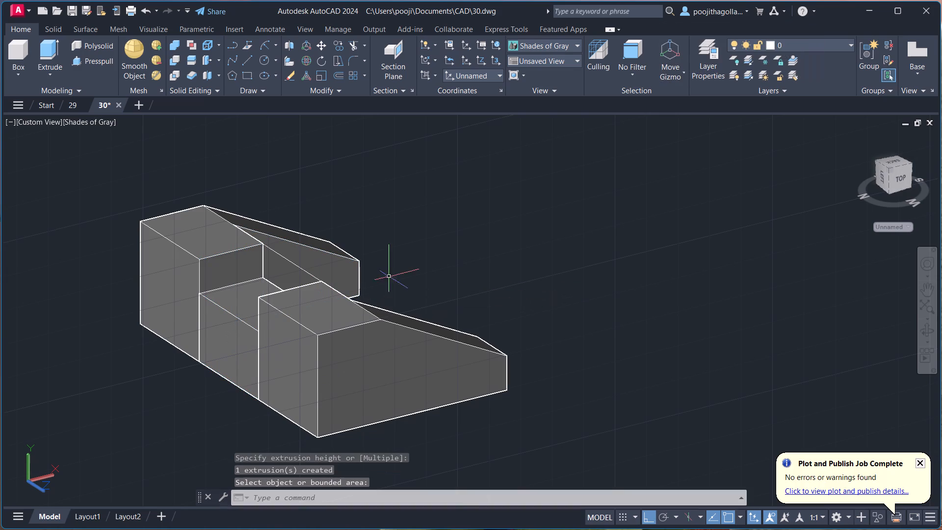
# Delete the leftover line spanning the gap between the tops of the two sloped solids.
pyautogui.click(300, 266)
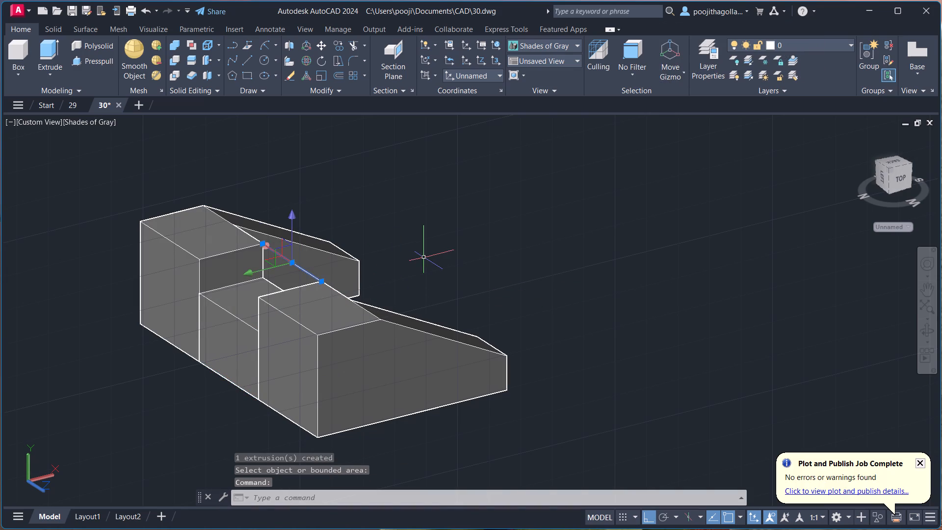
pyautogui.press('Delete')
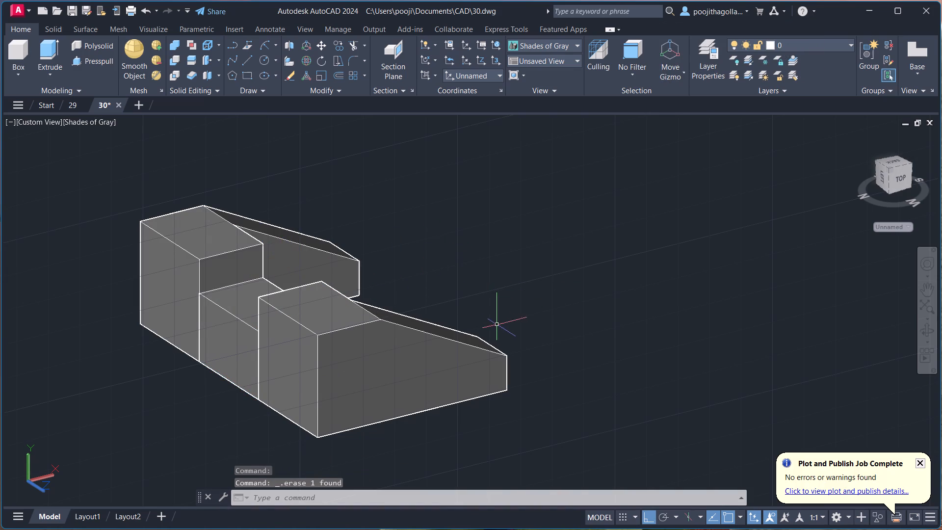
# Union the two sloped solids and the bridge between them into one solid.
pyautogui.keyDown('shift'); pyautogui.moveTo(497, 325); pyautogui.dragTo(392, 339, button='middle'); pyautogui.keyUp('shift')
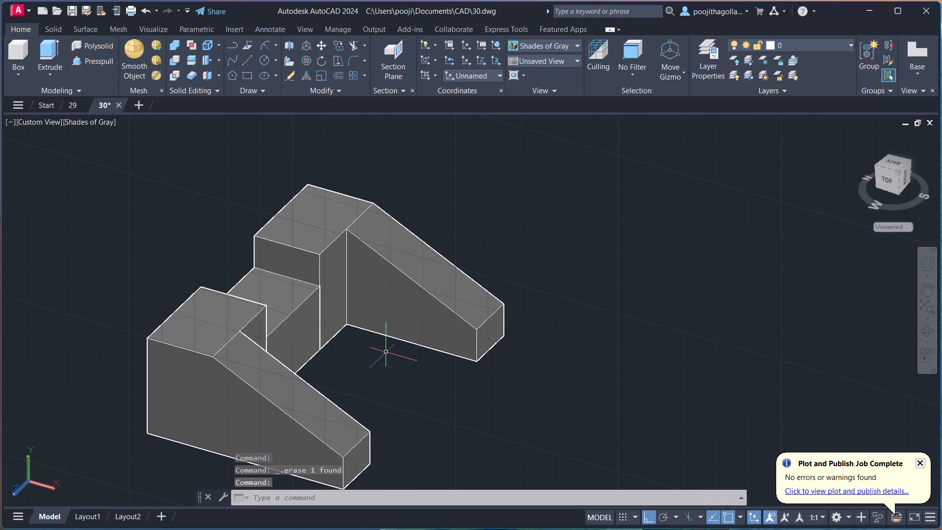
pyautogui.scroll(-1, 380, 345)
pyautogui.middleClick(387, 356)
pyautogui.scroll(-1, 389, 360)
pyautogui.scroll(1, 389, 364)
pyautogui.scroll(-1, 389, 364)
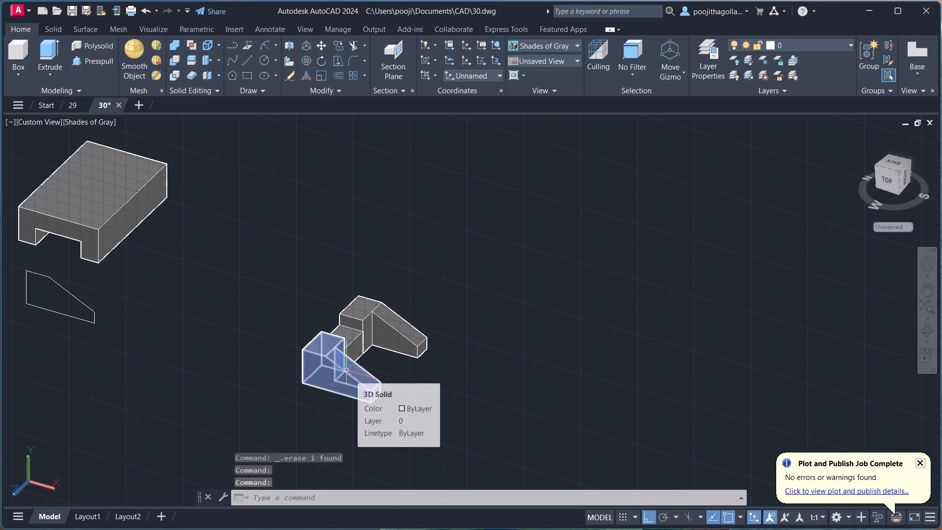
pyautogui.click(438, 298)
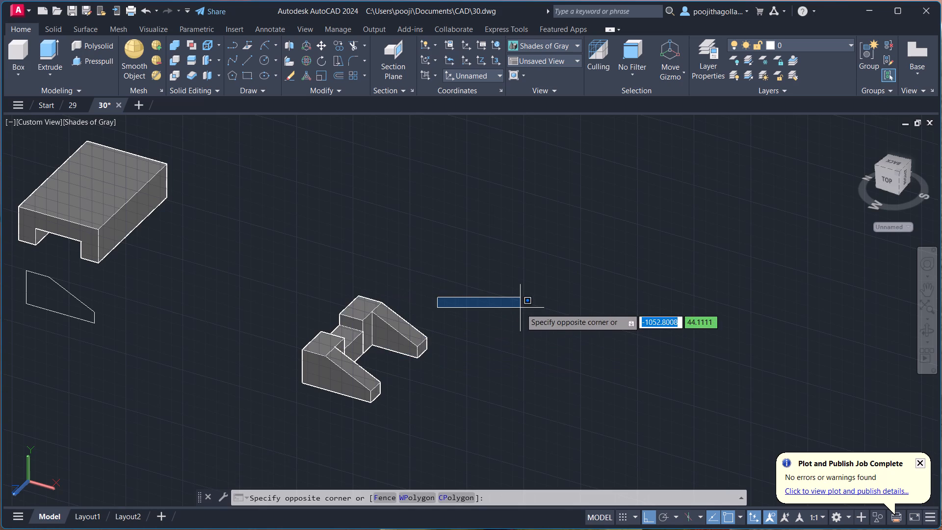
pyautogui.press('Escape')
pyautogui.write('uni')
pyautogui.press('Return')
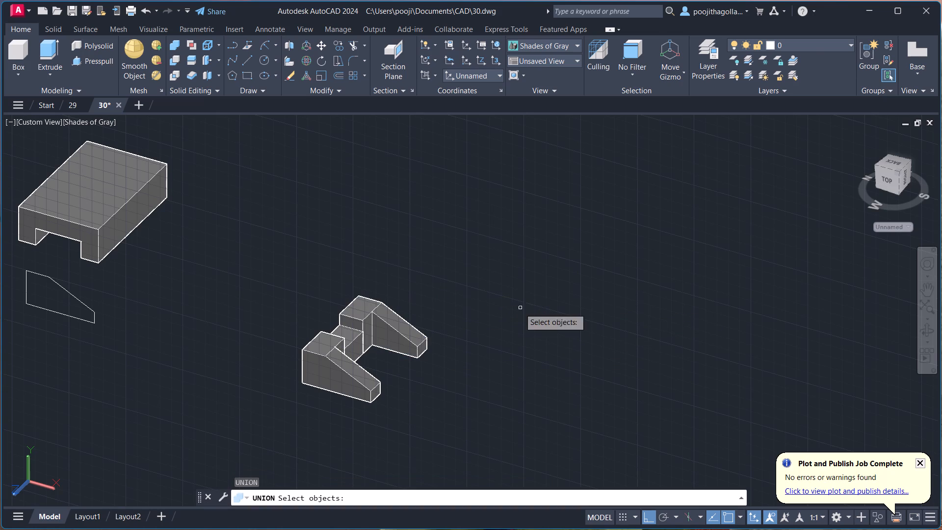
pyautogui.moveTo(462, 263); pyautogui.dragTo(441, 287)
pyautogui.click(256, 423)
pyautogui.press('Return')
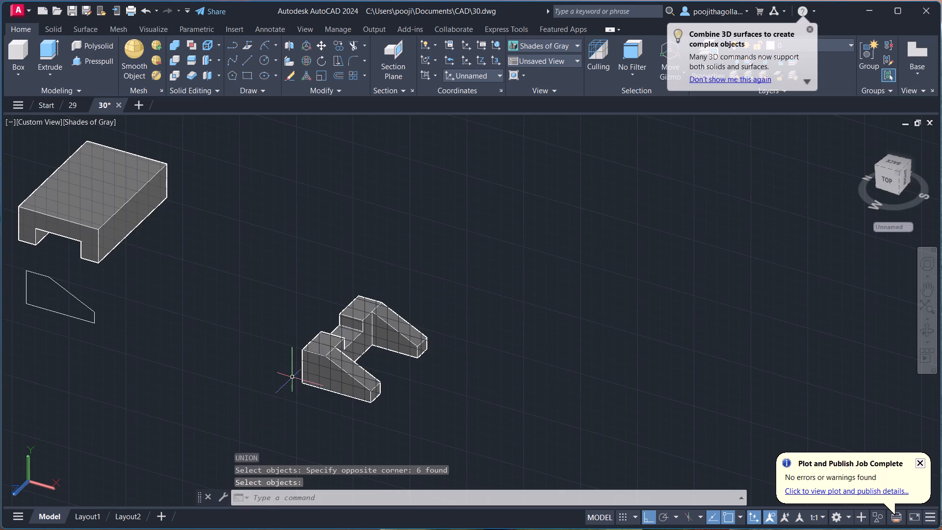
# Move the united solid by the midpoint of its bottom back edge onto the top back edge of the inverted-U block.
pyautogui.scroll(1, 321, 364)
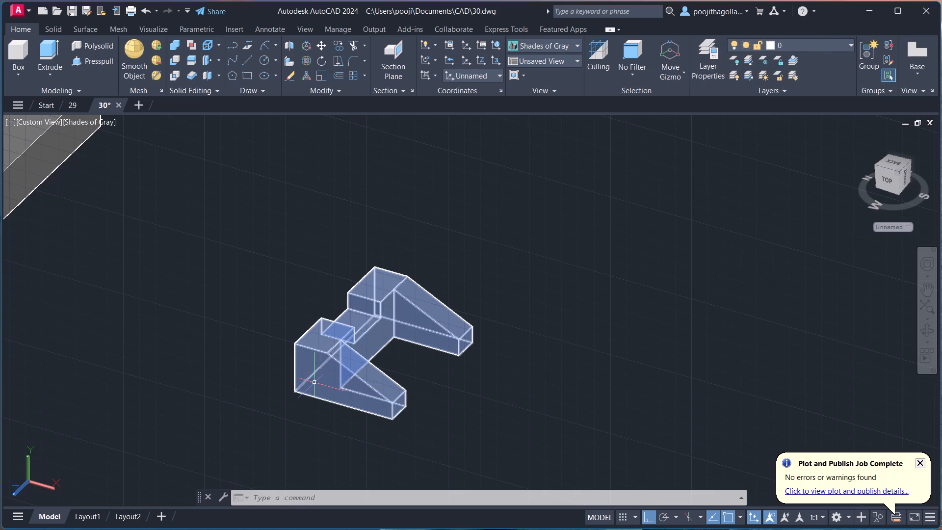
pyautogui.keyDown('shift'); pyautogui.moveTo(286, 416); pyautogui.dragTo(418, 399, button='middle'); pyautogui.keyUp('shift')
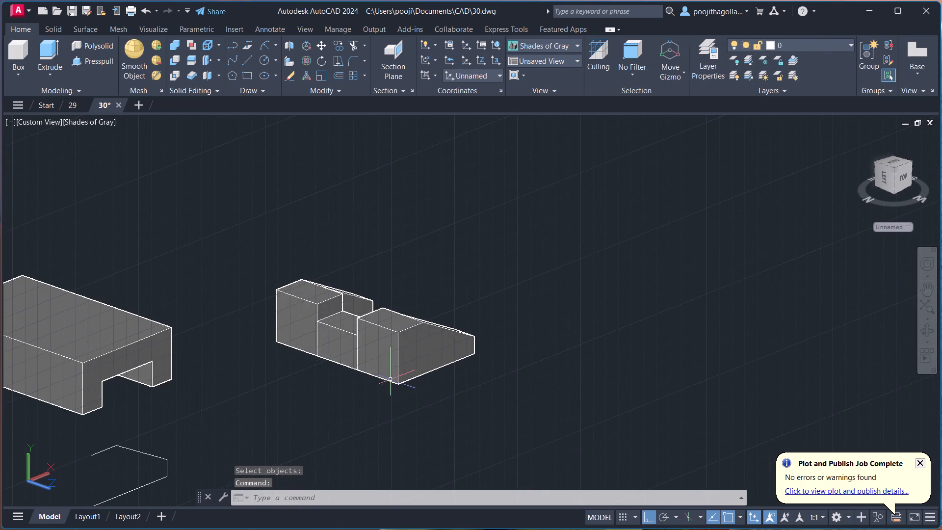
pyautogui.click(367, 363)
pyautogui.press(',')
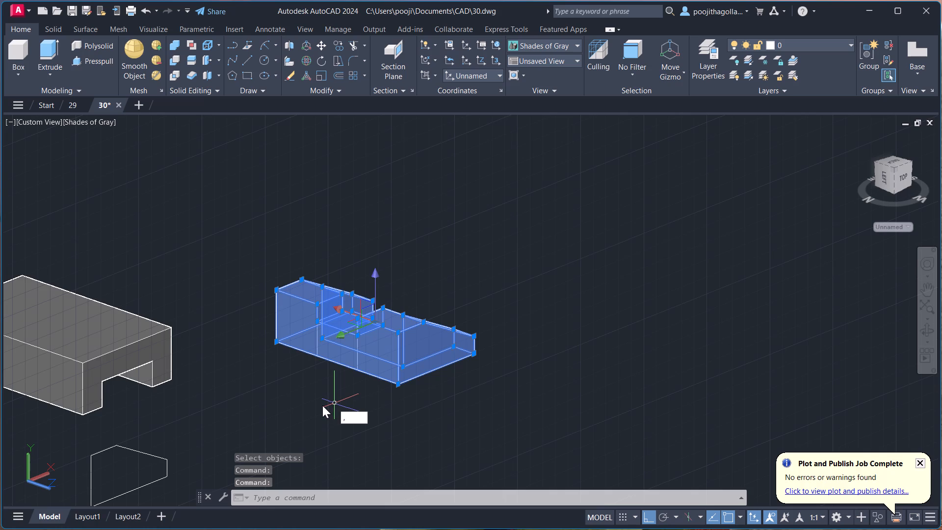
pyautogui.press('BackSpace')
pyautogui.press('m')
pyautogui.press('Return')
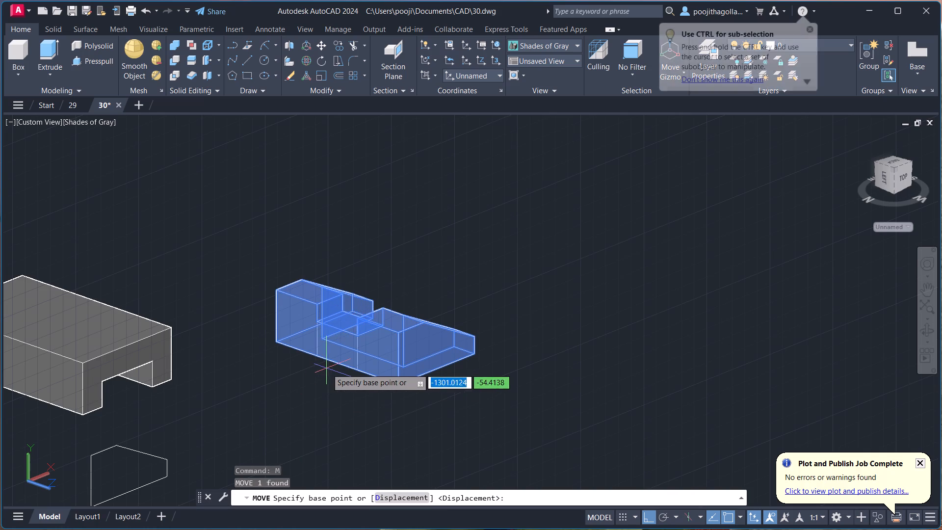
pyautogui.click(340, 364)
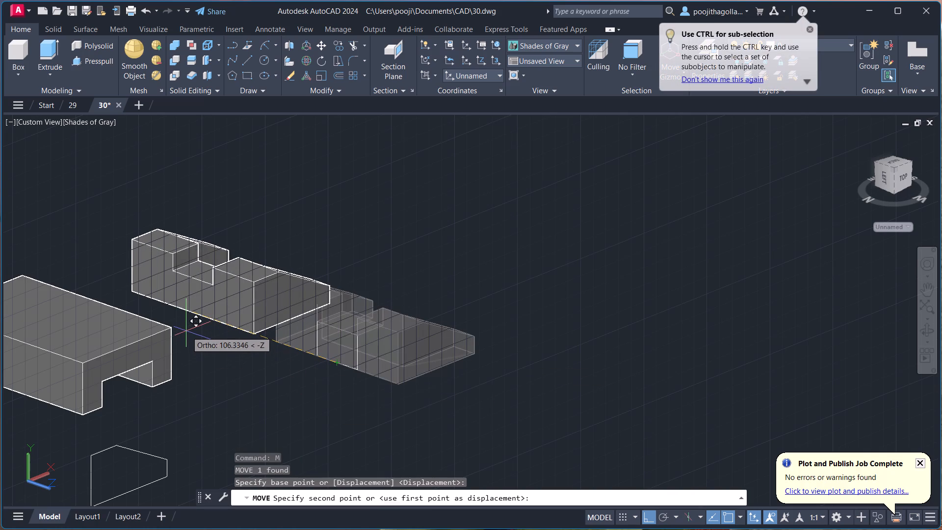
pyautogui.scroll(-1, 186, 331)
pyautogui.moveTo(186, 331); pyautogui.dragTo(205, 370, button='middle')
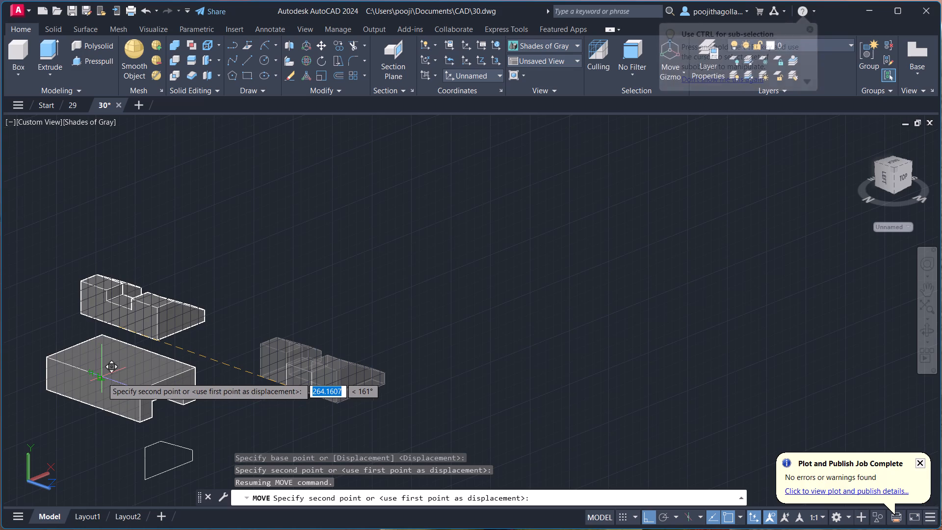
pyautogui.scroll(3, 106, 379)
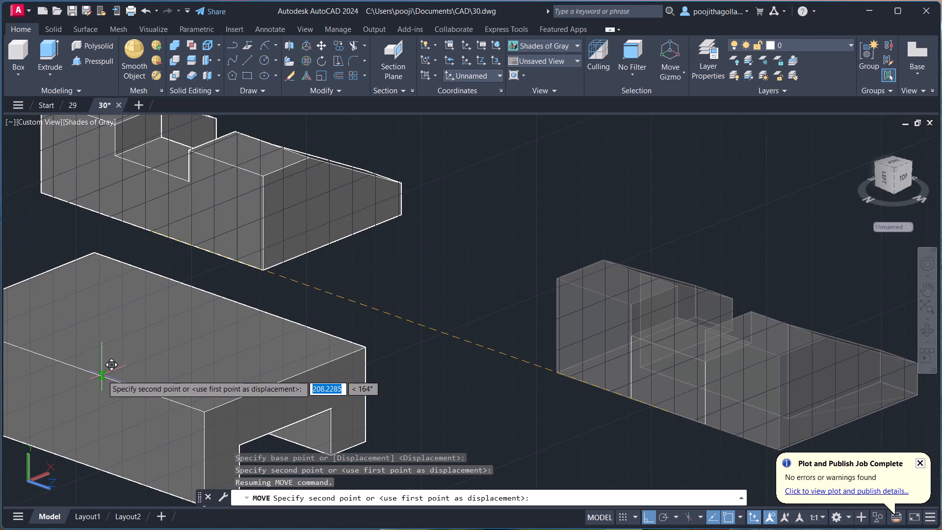
pyautogui.click(90, 371)
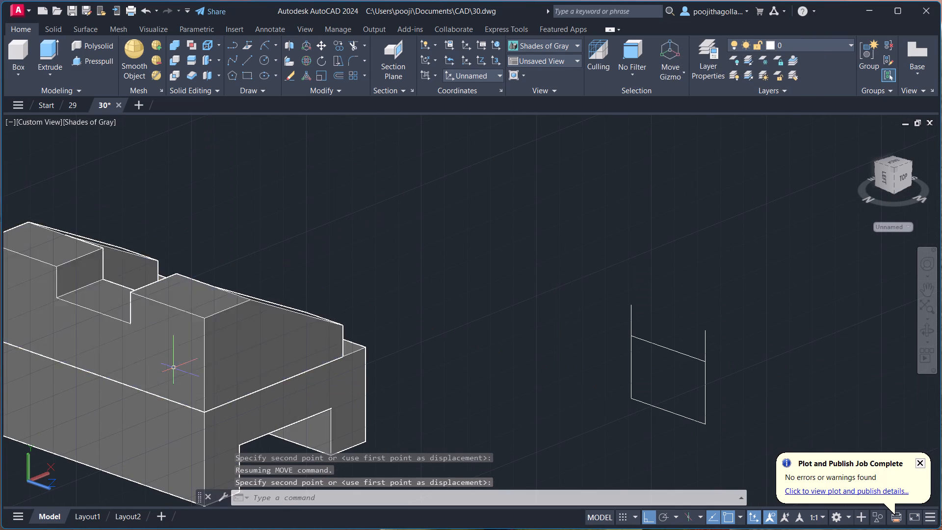
# Centre the united solid on the block by moving its bottom back edge midpoint to the midpoint of the block's top back edge.
pyautogui.scroll(-1, 183, 369)
pyautogui.click(137, 359)
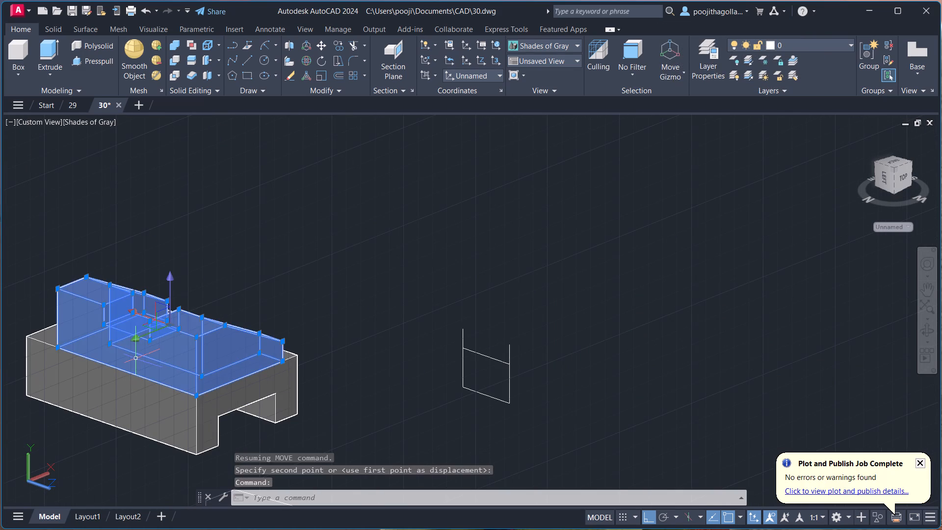
pyautogui.press('m')
pyautogui.press('Return')
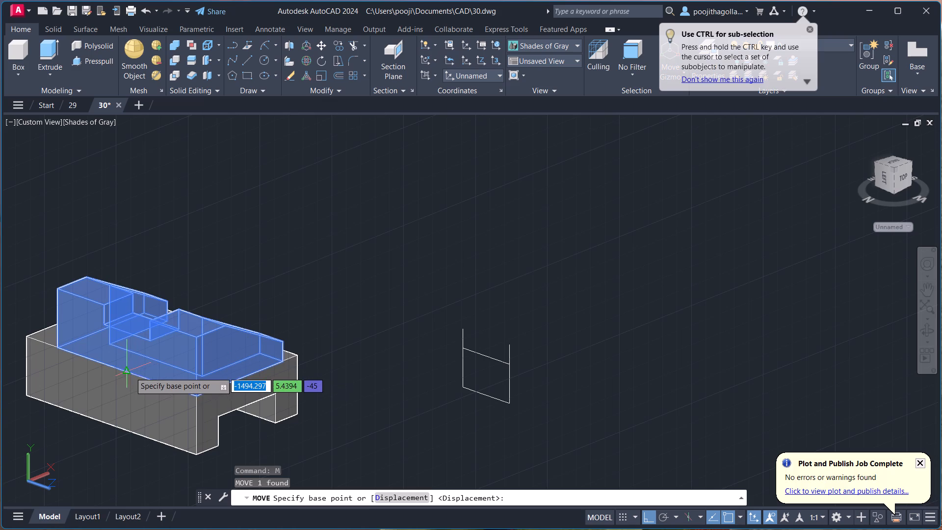
pyautogui.click(128, 371)
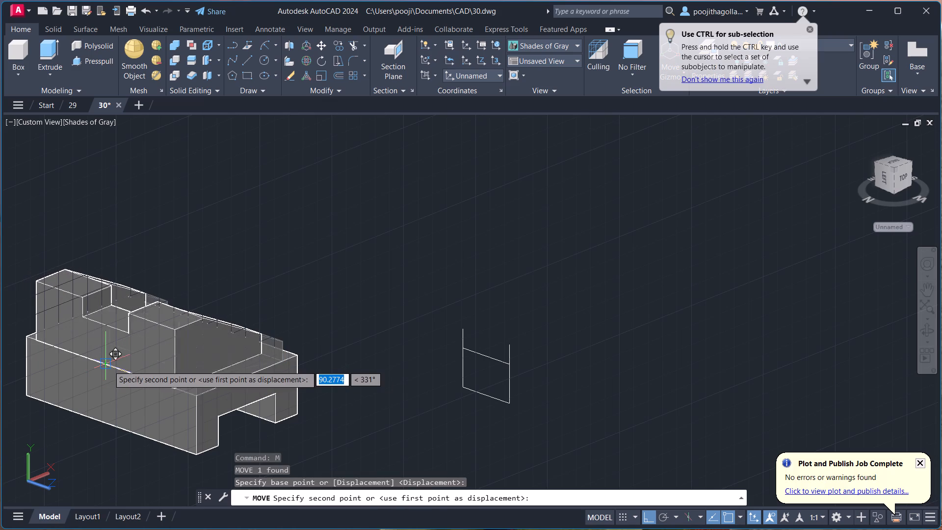
pyautogui.click(110, 368)
# Delete the leftover construction lines of the gap rectangle beside the assembled part.
pyautogui.moveTo(596, 307); pyautogui.dragTo(596, 306)
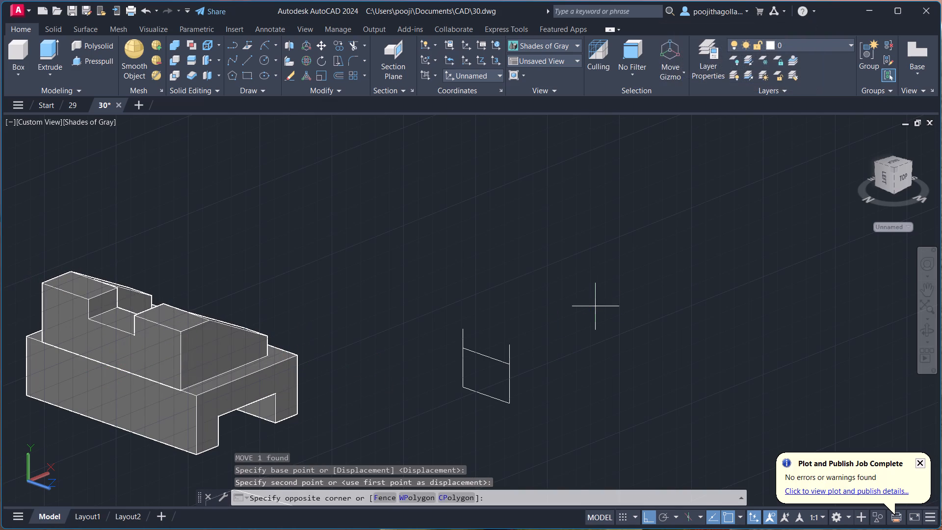
pyautogui.moveTo(596, 306); pyautogui.dragTo(586, 316)
pyautogui.click(444, 400)
pyautogui.press('Delete')
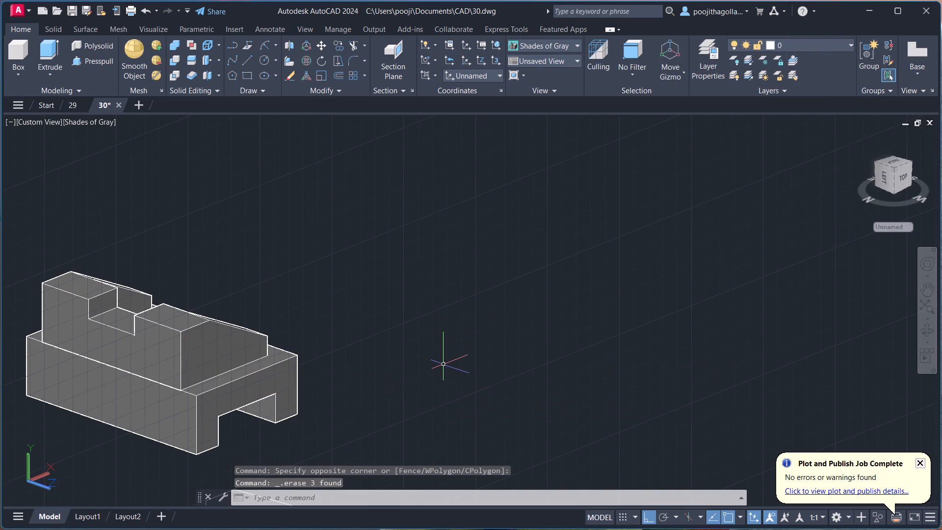
# Delete the leftover closed sloped profile outline lying near the block.
pyautogui.scroll(-1, 444, 365)
pyautogui.keyDown('shift'); pyautogui.moveTo(430, 317); pyautogui.dragTo(301, 302, button='middle'); pyautogui.keyUp('shift')
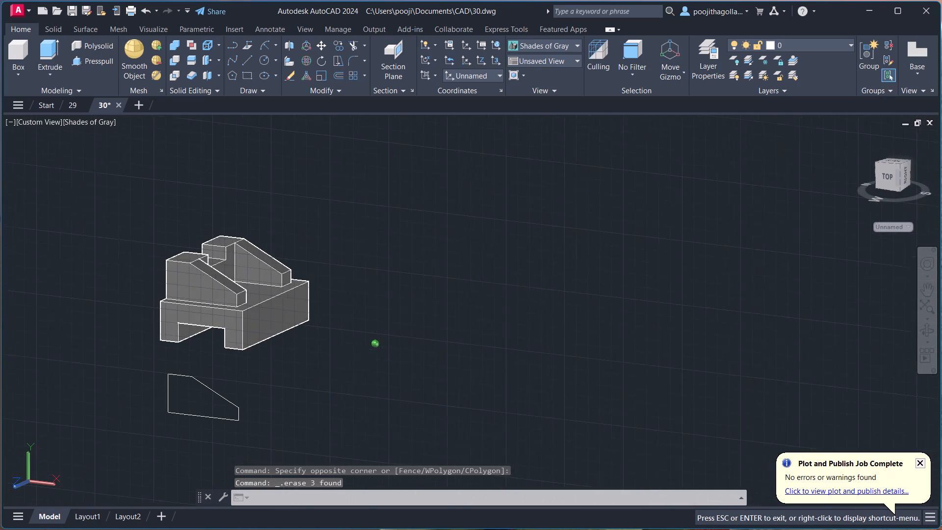
pyautogui.keyDown('shift'); pyautogui.moveTo(301, 302); pyautogui.dragTo(299, 302, button='middle'); pyautogui.keyUp('shift')
pyautogui.moveTo(298, 310); pyautogui.dragTo(309, 340, button='middle')
pyautogui.scroll(1, 293, 347)
pyautogui.moveTo(293, 348); pyautogui.dragTo(309, 314, button='middle')
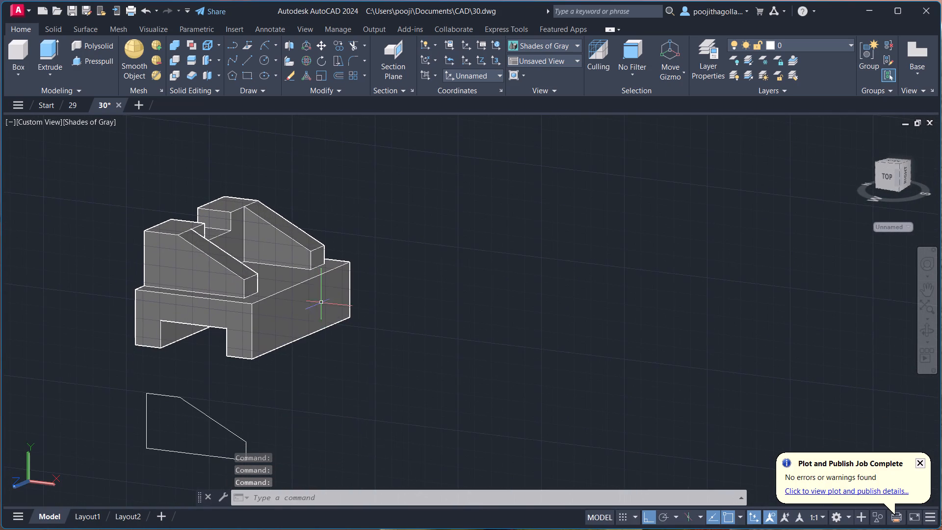
pyautogui.scroll(-2, 302, 422)
pyautogui.moveTo(302, 422); pyautogui.dragTo(306, 392, button='middle')
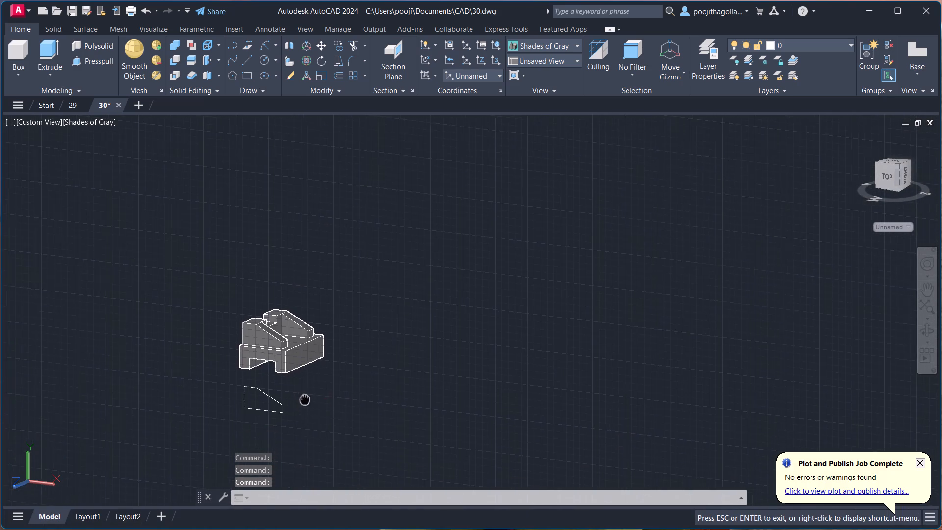
pyautogui.moveTo(306, 392); pyautogui.dragTo(307, 382, button='middle')
pyautogui.scroll(2, 294, 384)
pyautogui.click(286, 367)
pyautogui.click(183, 426)
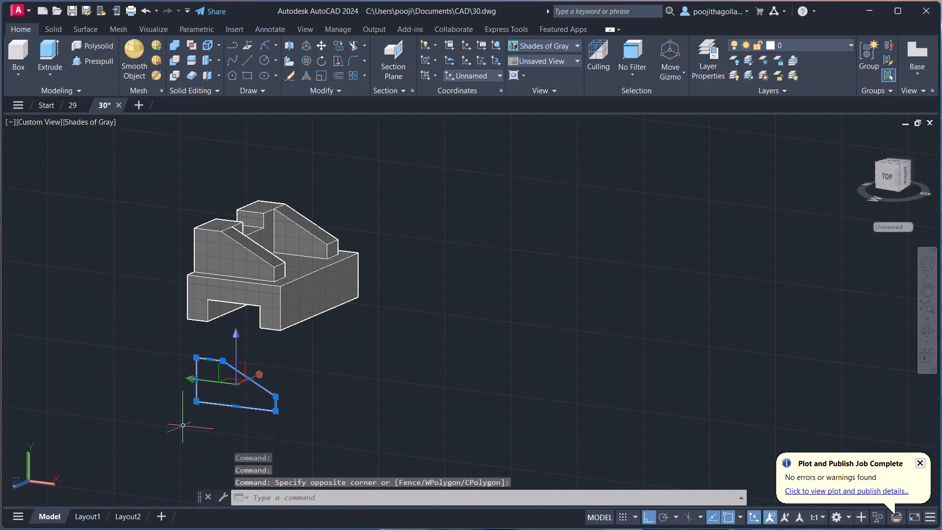
pyautogui.press('Delete')
# Draw a 25-unit line on the block's top face, from the midpoint of its front edge inward toward the bridge.
pyautogui.scroll(-1, 234, 375)
pyautogui.scroll(2, 264, 344)
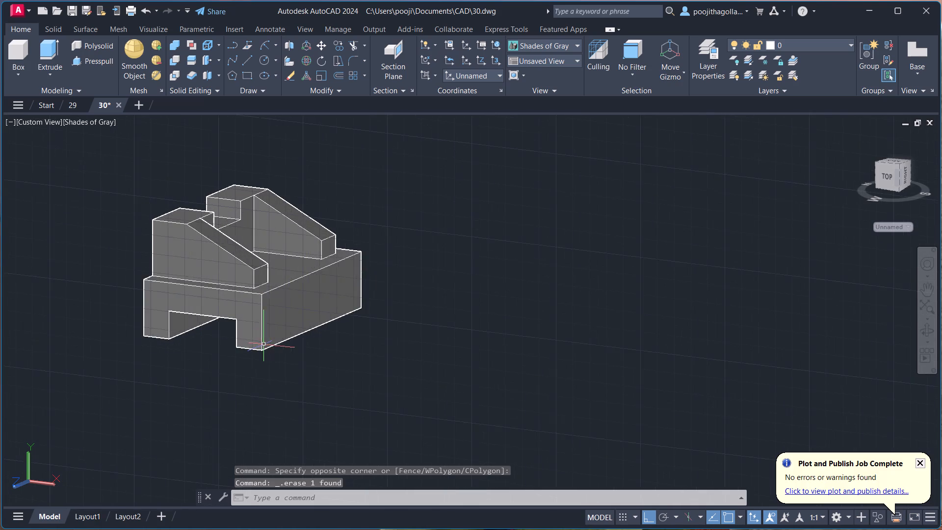
pyautogui.moveTo(266, 330); pyautogui.dragTo(275, 350, button='middle')
pyautogui.keyDown('shift'); pyautogui.moveTo(298, 337); pyautogui.dragTo(298, 344, button='middle'); pyautogui.keyUp('shift')
pyautogui.keyDown('shift'); pyautogui.moveTo(301, 309); pyautogui.dragTo(301, 323, button='middle'); pyautogui.keyUp('shift')
pyautogui.moveTo(318, 309); pyautogui.dragTo(319, 313, button='middle')
pyautogui.keyDown('shift'); pyautogui.moveTo(346, 314); pyautogui.dragTo(315, 326, button='middle'); pyautogui.keyUp('shift')
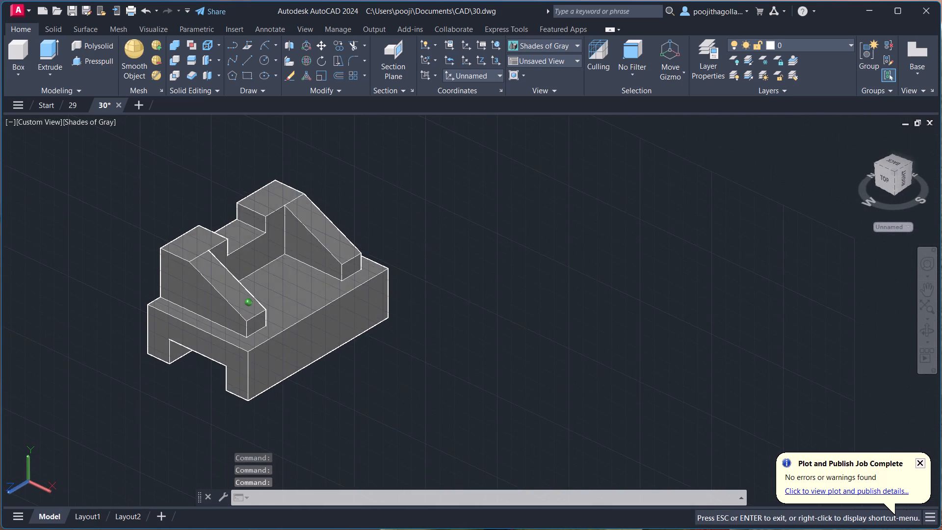
pyautogui.keyDown('shift'); pyautogui.moveTo(315, 326); pyautogui.dragTo(294, 328, button='middle'); pyautogui.keyUp('shift')
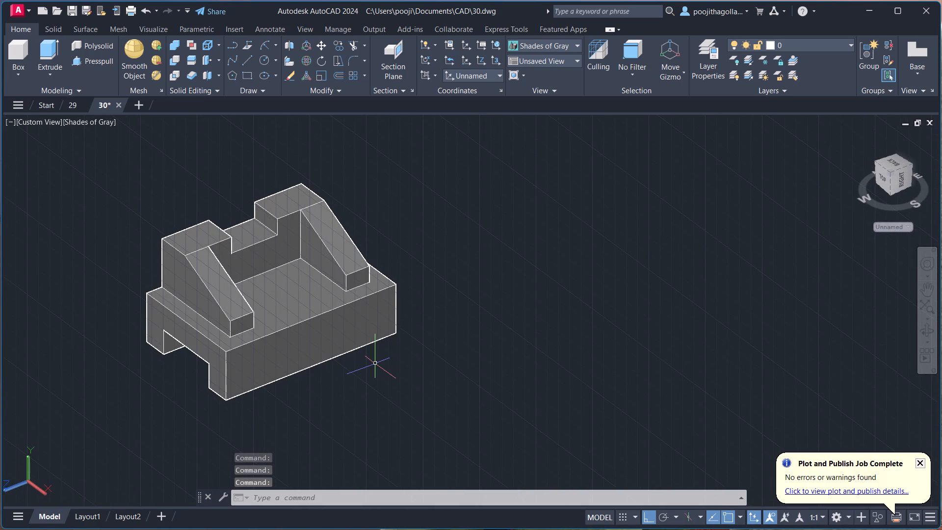
pyautogui.moveTo(369, 349); pyautogui.dragTo(380, 373, button='middle')
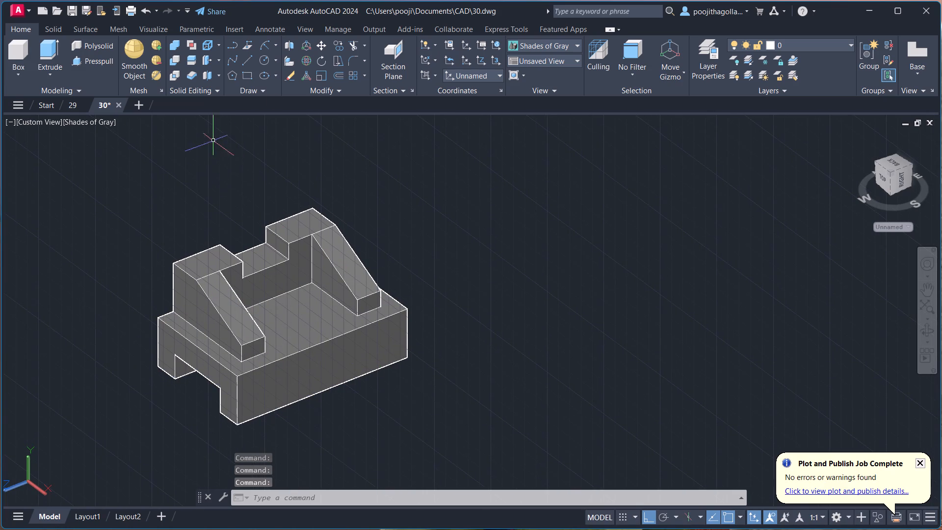
pyautogui.click(249, 62)
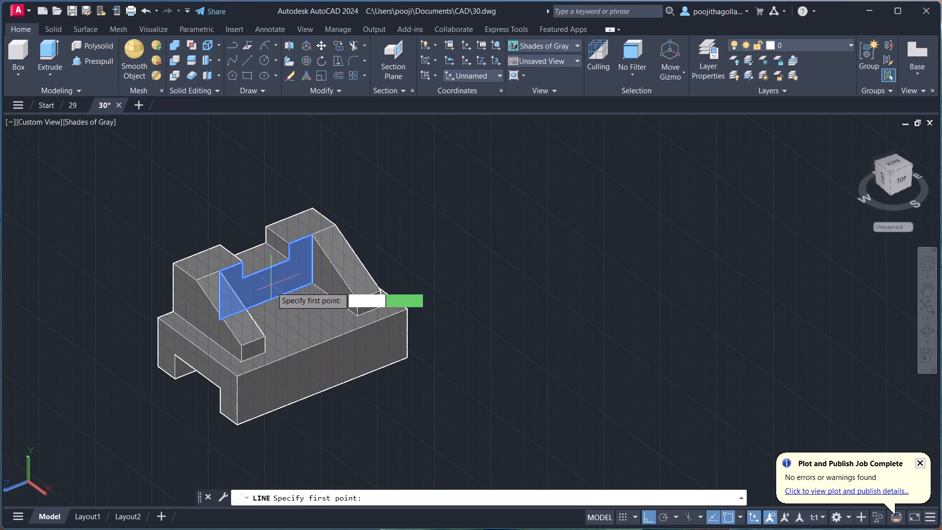
pyautogui.click(321, 344)
pyautogui.write('25')
pyautogui.press('Return')
pyautogui.press('Escape')
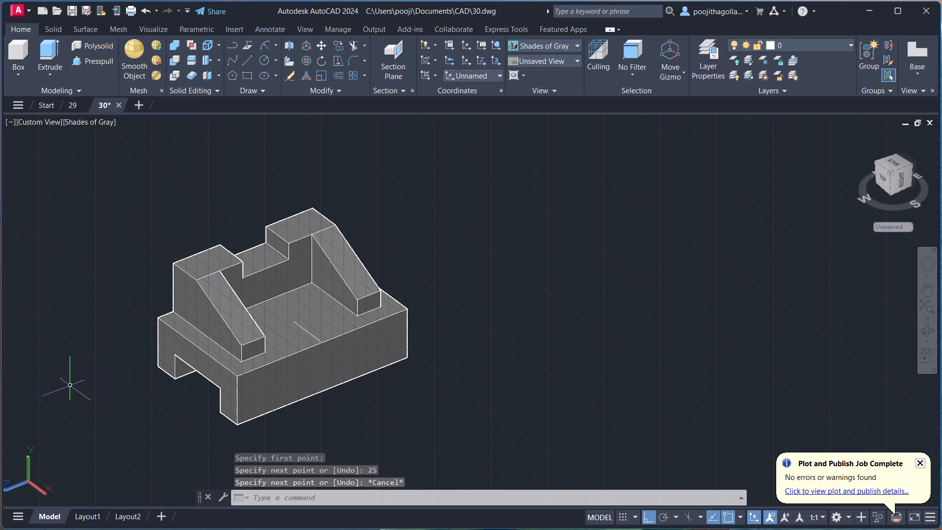
# Draw a circle of radius 15 on the block's top face, centred on the inner end of the 25-unit line.
pyautogui.click(264, 60)
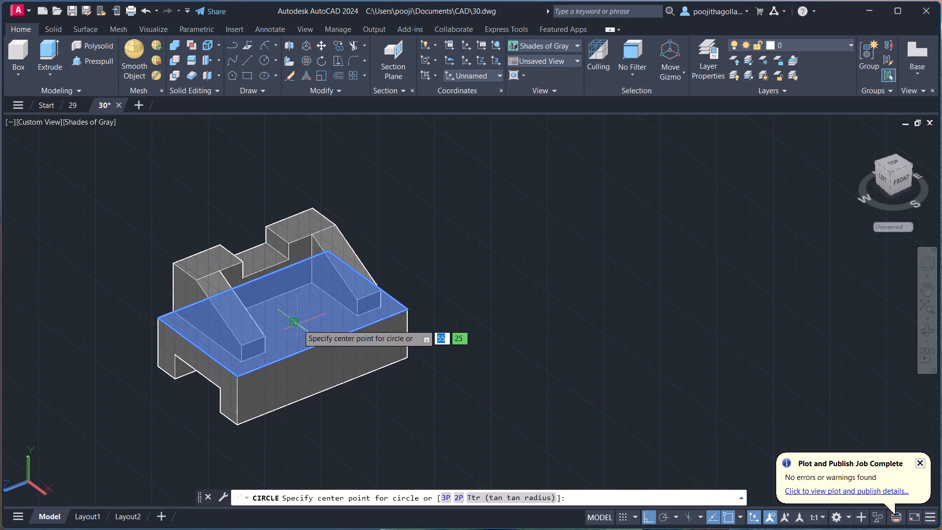
pyautogui.click(295, 324)
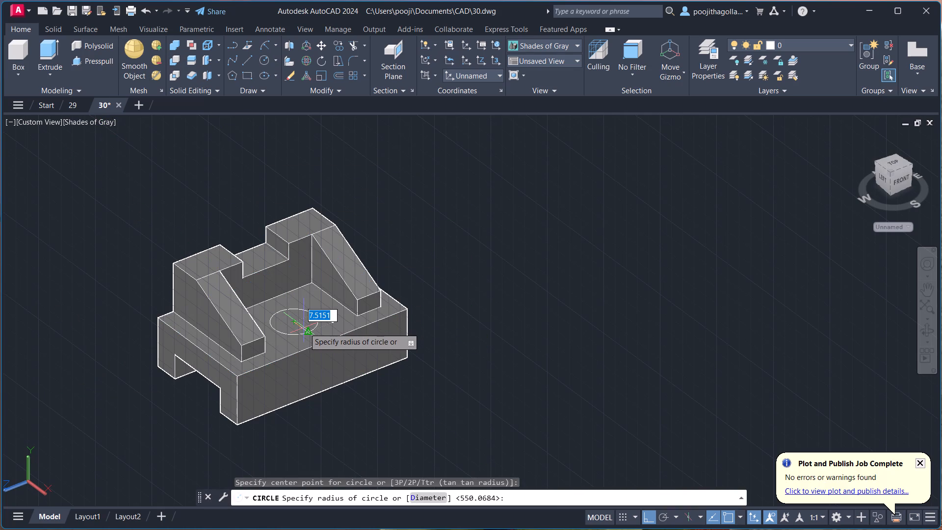
pyautogui.write('15')
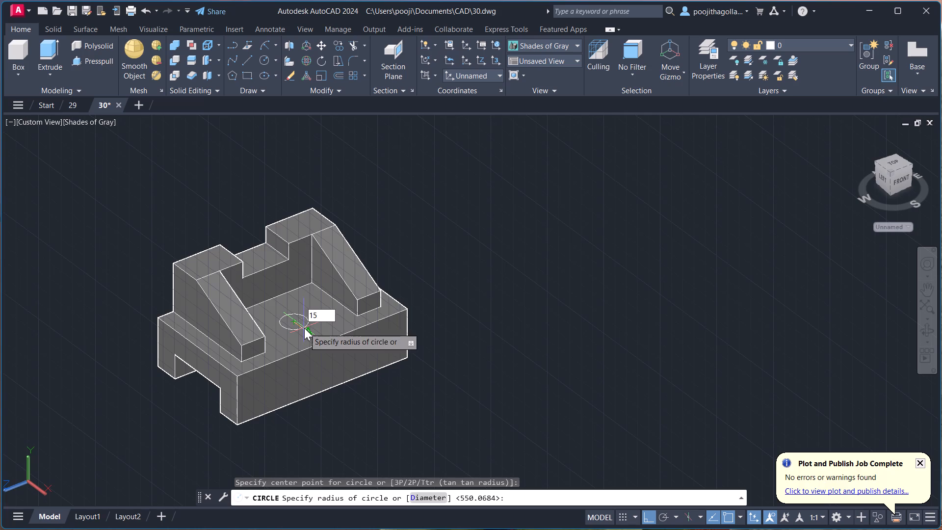
pyautogui.press('Return')
# Delete the 25-unit construction line running from the block's front edge to the circle's centre.
pyautogui.click(304, 328)
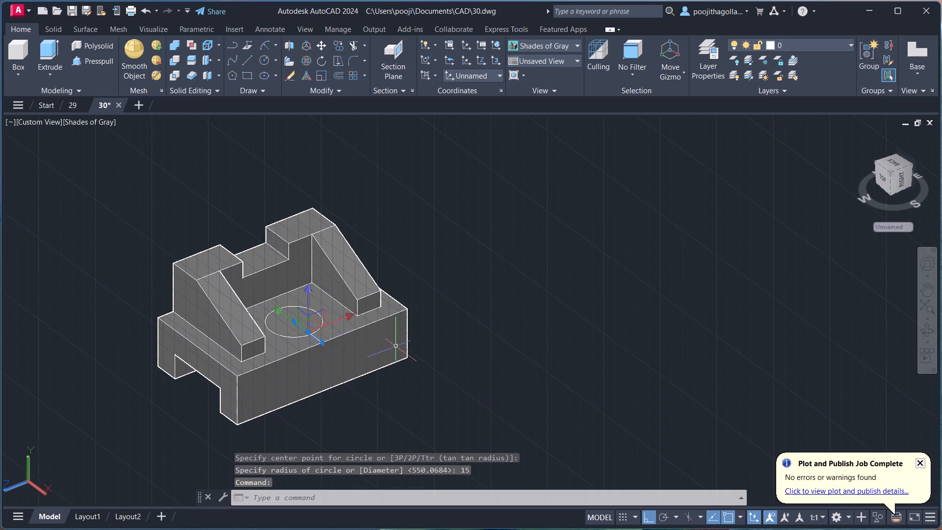
pyautogui.press('Delete')
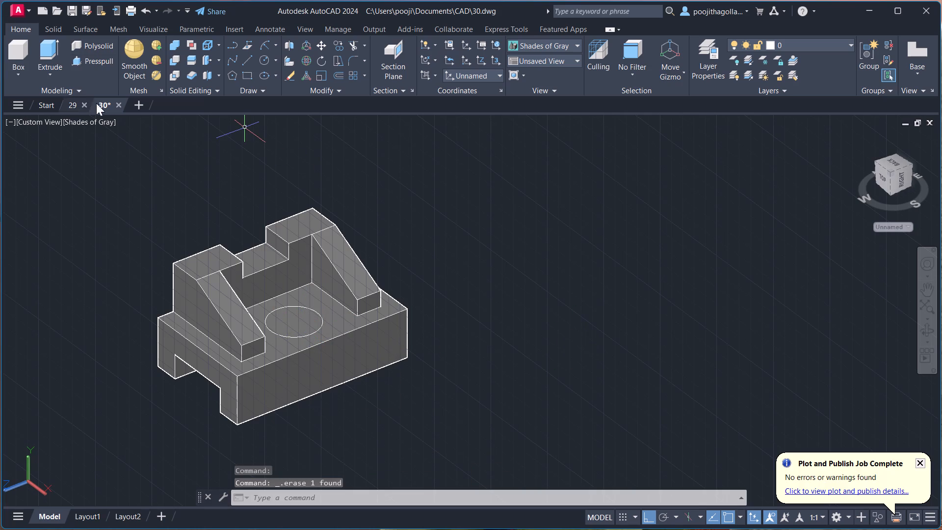
# Presspull the circle area downward completely through the block to cut a round through-hole.
pyautogui.click(102, 66)
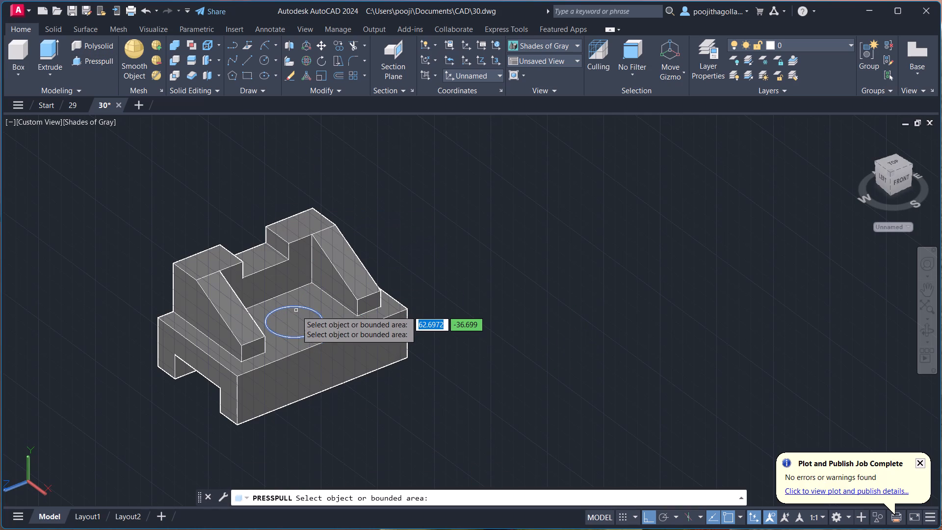
pyautogui.click(296, 311)
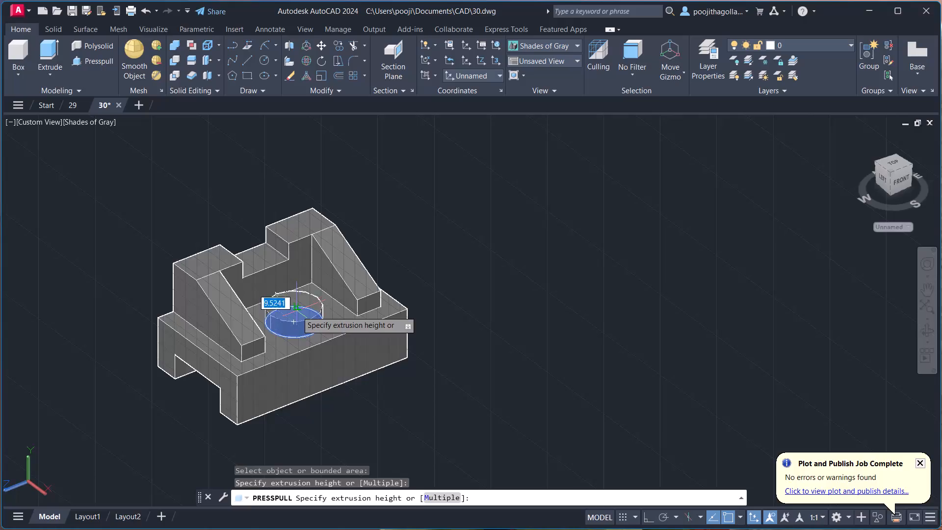
pyautogui.click(306, 454)
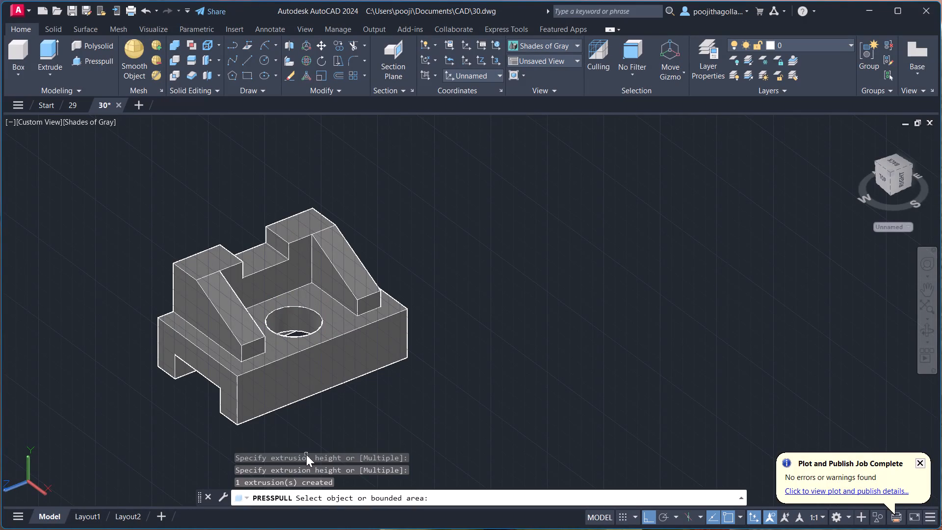
pyautogui.press('Escape')
# Examine the round hole and the rest of the part from below, above and the sides.
pyautogui.keyDown('shift'); pyautogui.moveTo(324, 399); pyautogui.dragTo(388, 278, button='middle'); pyautogui.keyUp('shift')
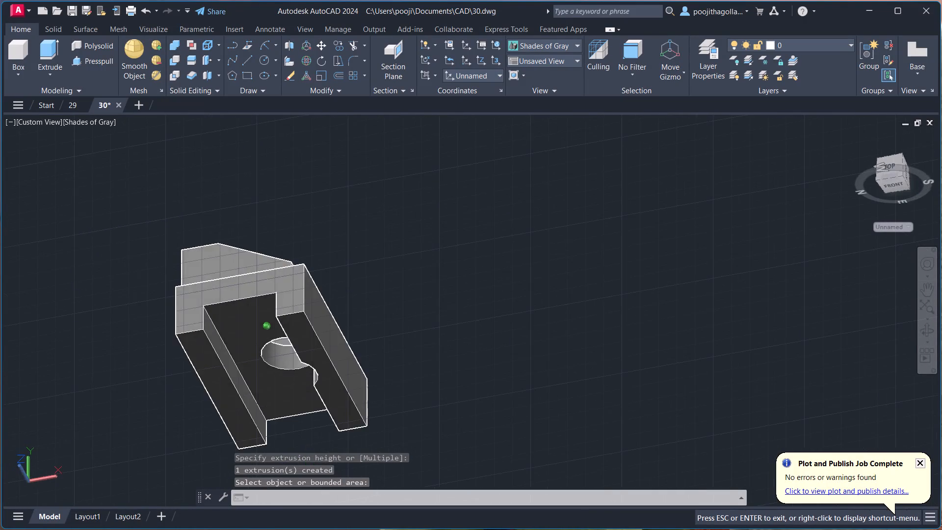
pyautogui.keyDown('shift'); pyautogui.moveTo(388, 278); pyautogui.dragTo(350, 408, button='middle'); pyautogui.keyUp('shift')
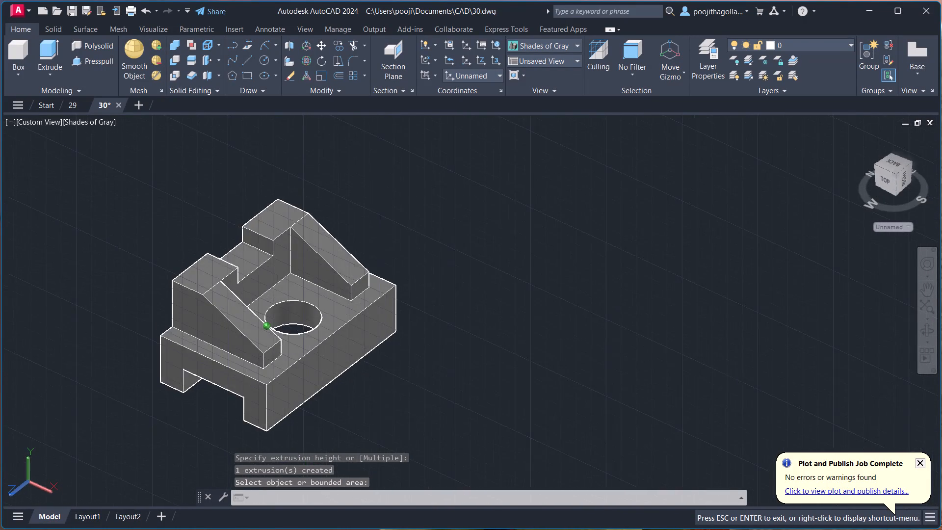
pyautogui.keyDown('shift'); pyautogui.moveTo(350, 408); pyautogui.dragTo(551, 497, button='middle'); pyautogui.keyUp('shift')
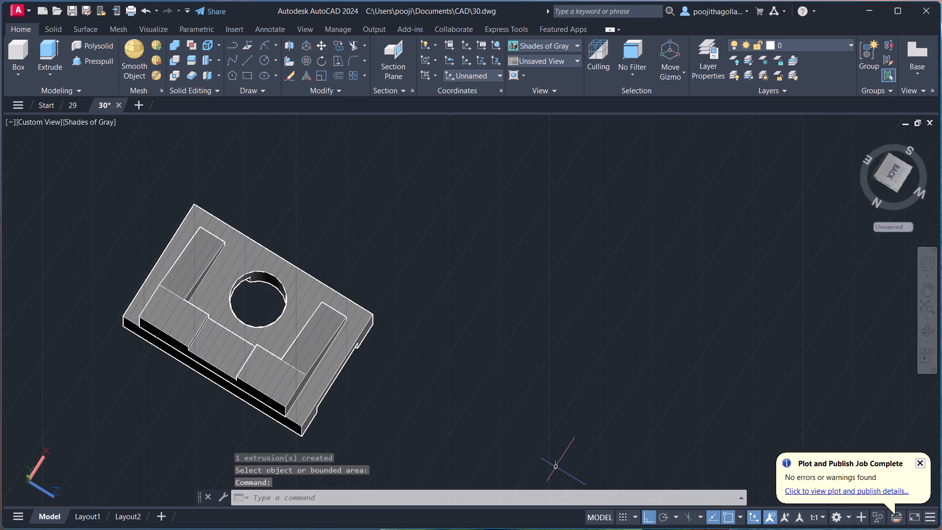
pyautogui.keyDown('shift'); pyautogui.moveTo(528, 379); pyautogui.dragTo(446, 370, button='middle'); pyautogui.keyUp('shift')
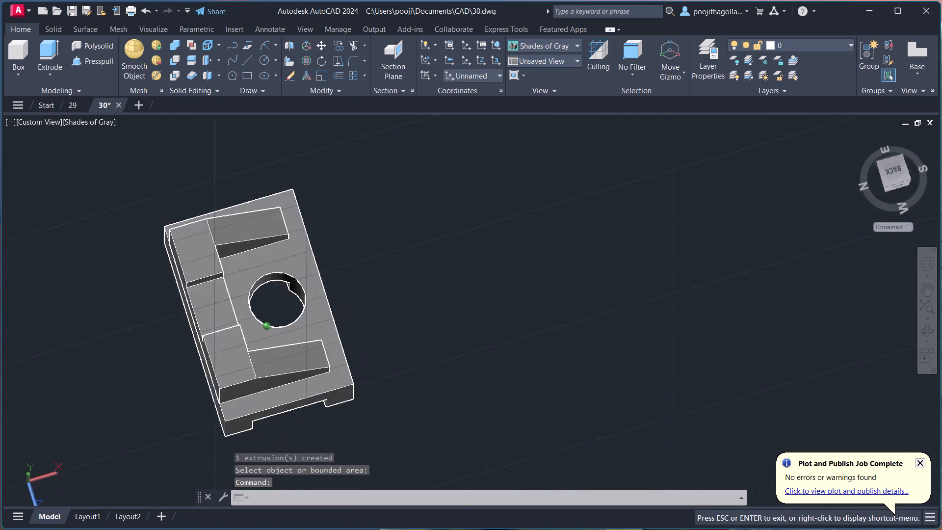
pyautogui.keyDown('shift'); pyautogui.moveTo(446, 370); pyautogui.dragTo(373, 357, button='middle'); pyautogui.keyUp('shift')
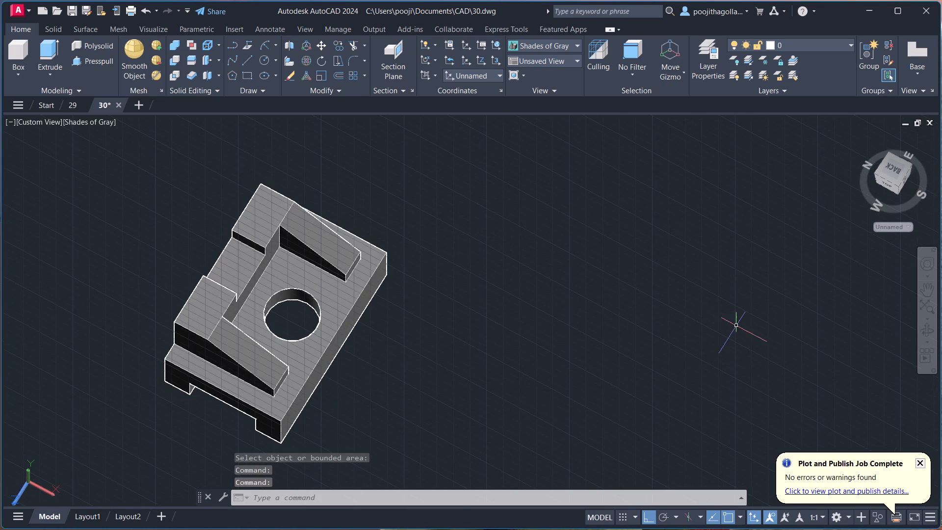
pyautogui.scroll(1, 760, 341)
pyautogui.scroll(-1, 631, 344)
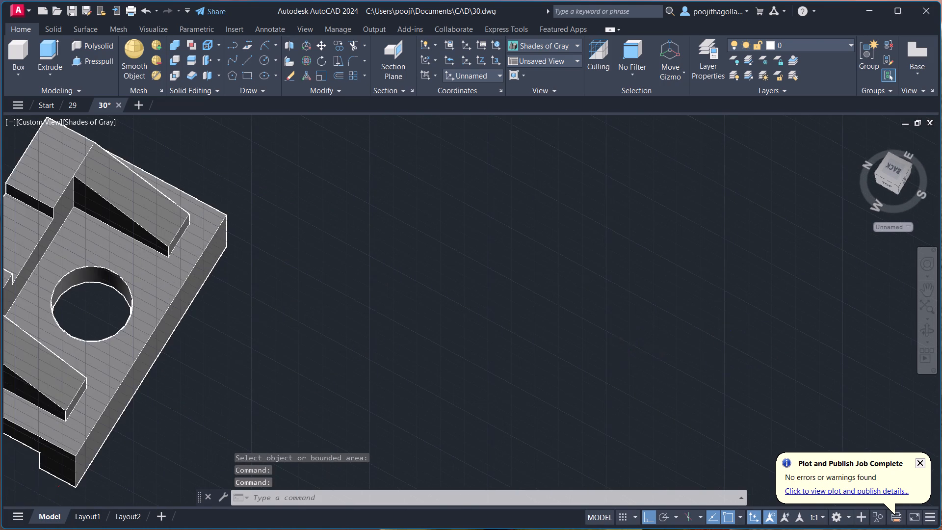
pyautogui.scroll(-1, 631, 344)
pyautogui.keyDown('shift'); pyautogui.moveTo(609, 346); pyautogui.dragTo(621, 266, button='middle'); pyautogui.keyUp('shift')
pyautogui.moveTo(605, 389); pyautogui.dragTo(611, 396, button='middle')
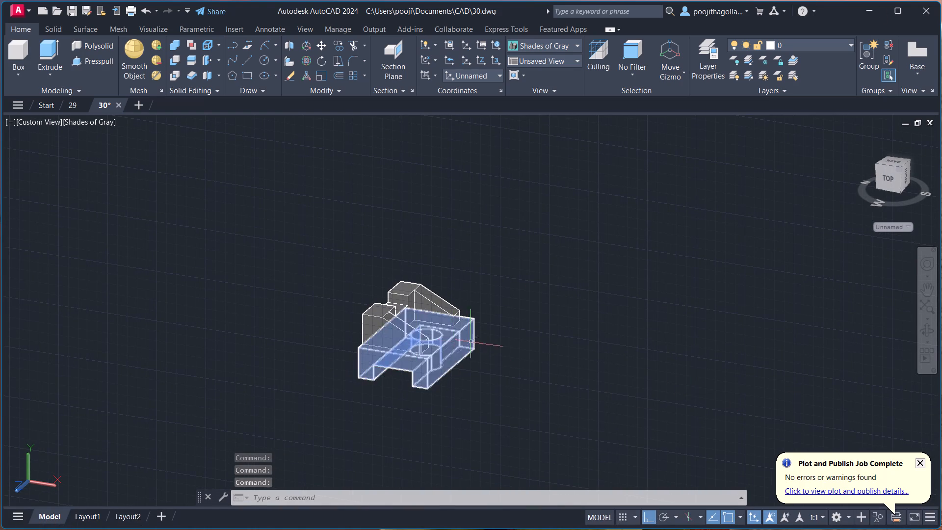
pyautogui.keyDown('shift'); pyautogui.moveTo(526, 338); pyautogui.dragTo(496, 363, button='middle'); pyautogui.keyUp('shift')
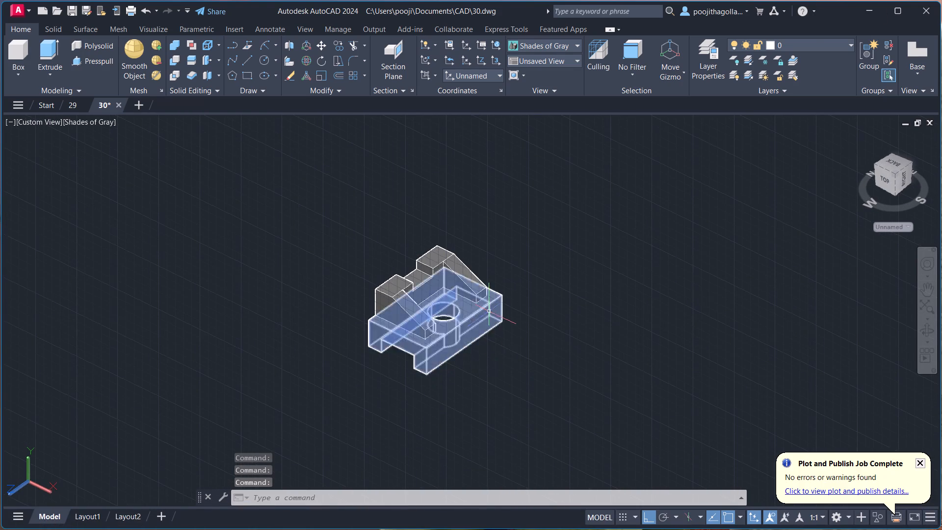
pyautogui.scroll(1, 489, 311)
pyautogui.moveTo(498, 309); pyautogui.dragTo(498, 320, button='middle')
pyautogui.scroll(1, 498, 312)
pyautogui.scroll(-1, 492, 324)
pyautogui.middleClick(485, 331)
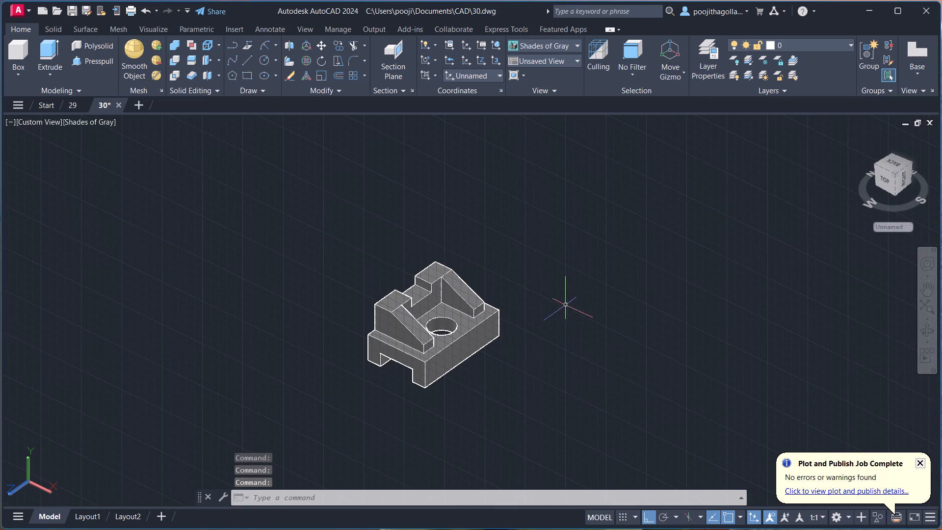
# Union the bridged sloped solid and the inverted-U block into a single solid.
pyautogui.write('uni')
pyautogui.press('Return')
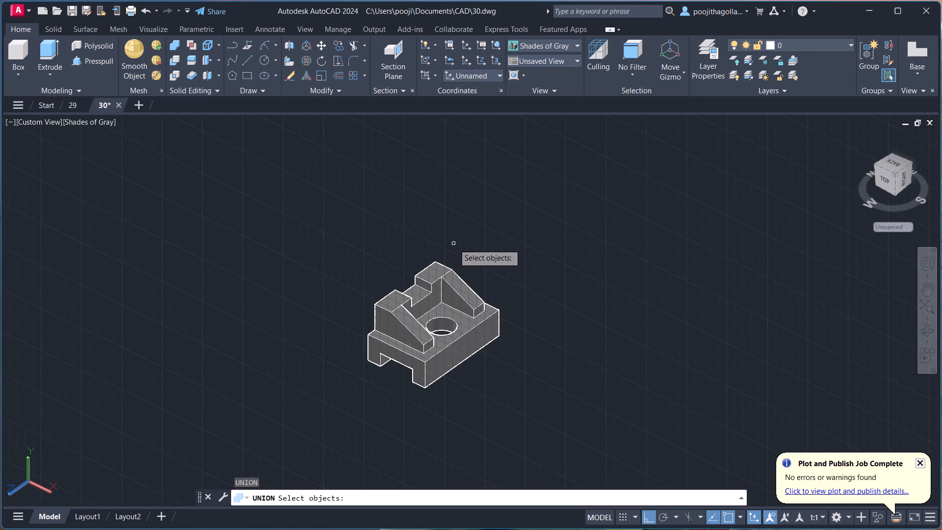
pyautogui.moveTo(502, 222); pyautogui.dragTo(509, 222)
pyautogui.moveTo(400, 372); pyautogui.dragTo(460, 420)
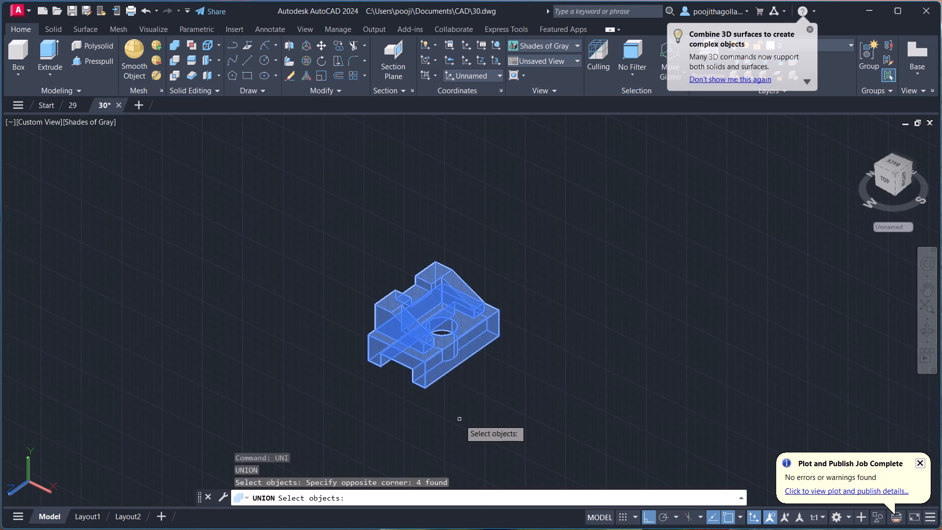
pyautogui.press('Return')
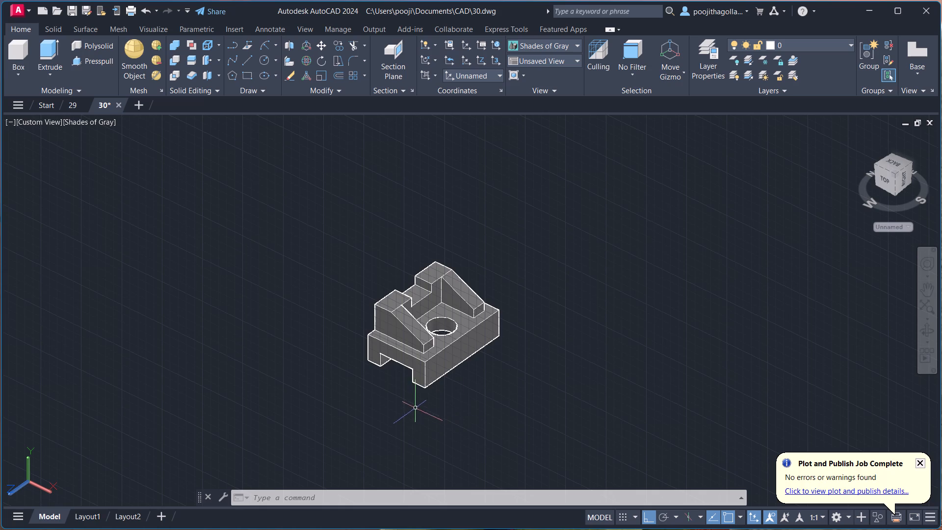
# Save the drawing with the finished part.
pyautogui.scroll(1, 470, 346)
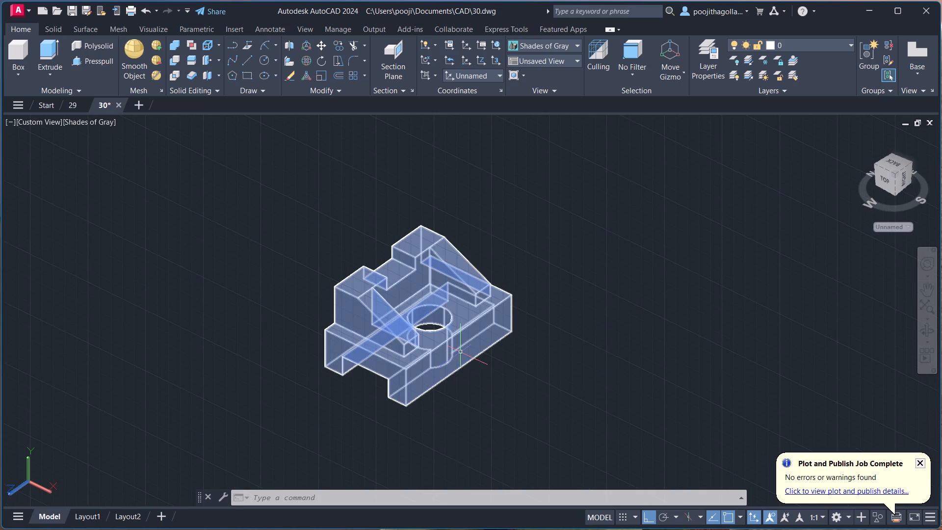
pyautogui.scroll(1, 465, 335)
pyautogui.moveTo(472, 333); pyautogui.dragTo(480, 357, button='middle')
pyautogui.scroll(-1, 471, 362)
pyautogui.moveTo(471, 362); pyautogui.dragTo(469, 373, button='middle')
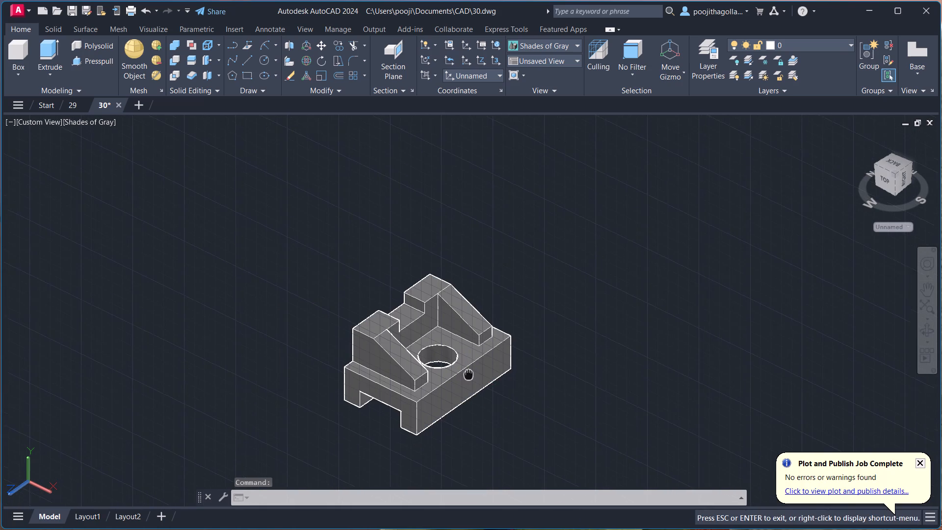
pyautogui.moveTo(469, 373); pyautogui.dragTo(469, 343, button='middle')
pyautogui.scroll(1, 476, 331)
pyautogui.moveTo(476, 331); pyautogui.dragTo(506, 311, button='middle')
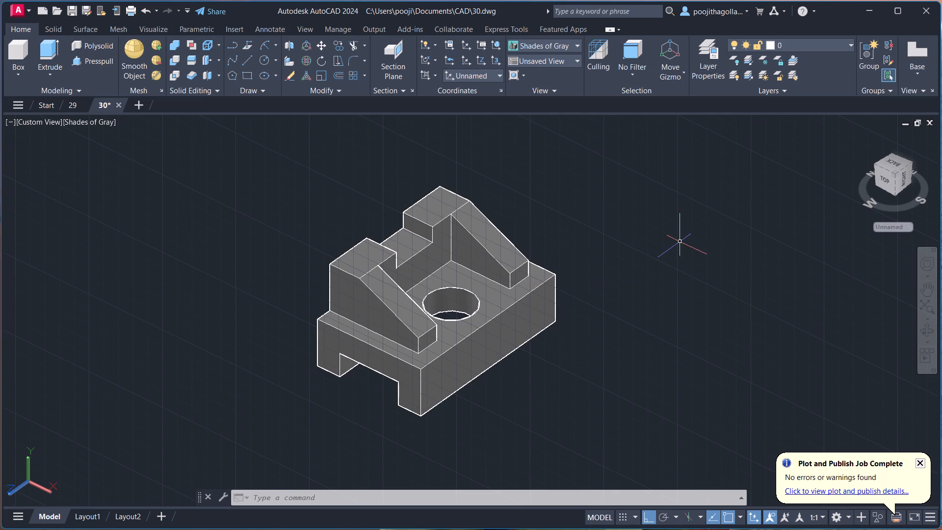
pyautogui.hotkey('ctrl', 's')
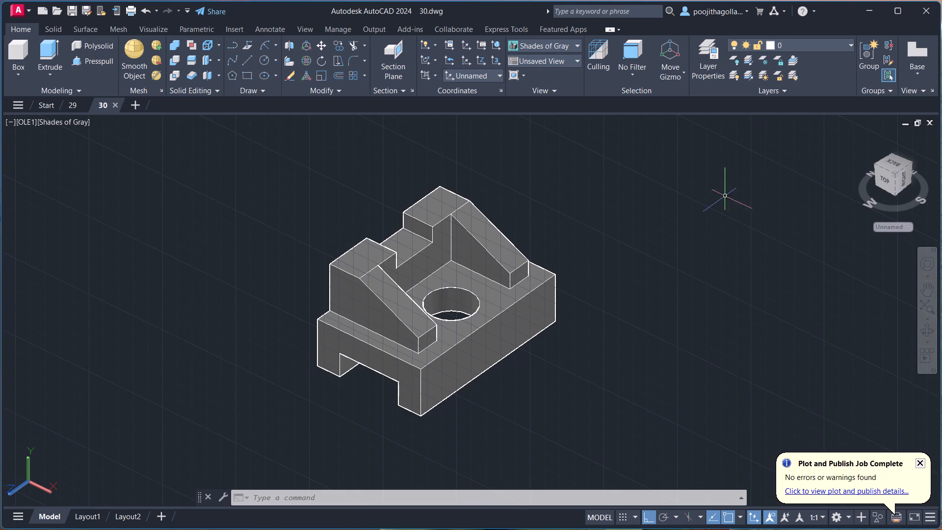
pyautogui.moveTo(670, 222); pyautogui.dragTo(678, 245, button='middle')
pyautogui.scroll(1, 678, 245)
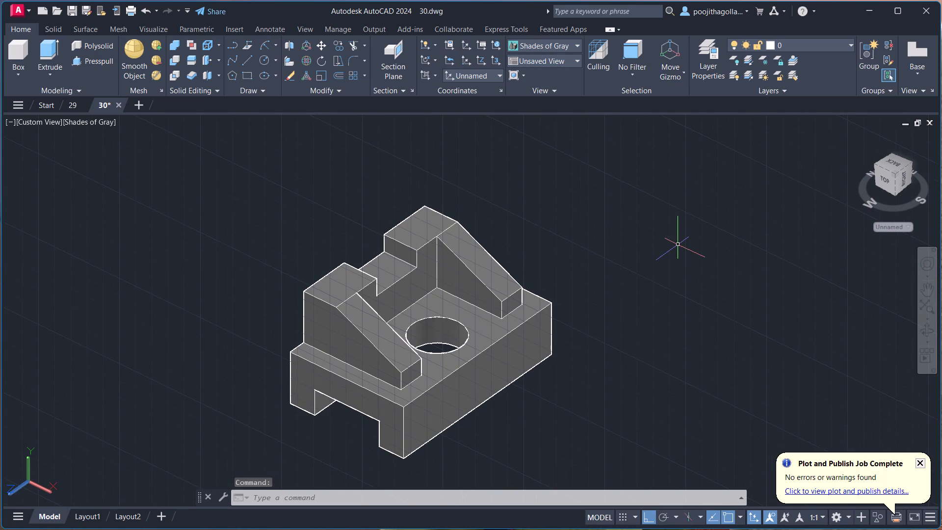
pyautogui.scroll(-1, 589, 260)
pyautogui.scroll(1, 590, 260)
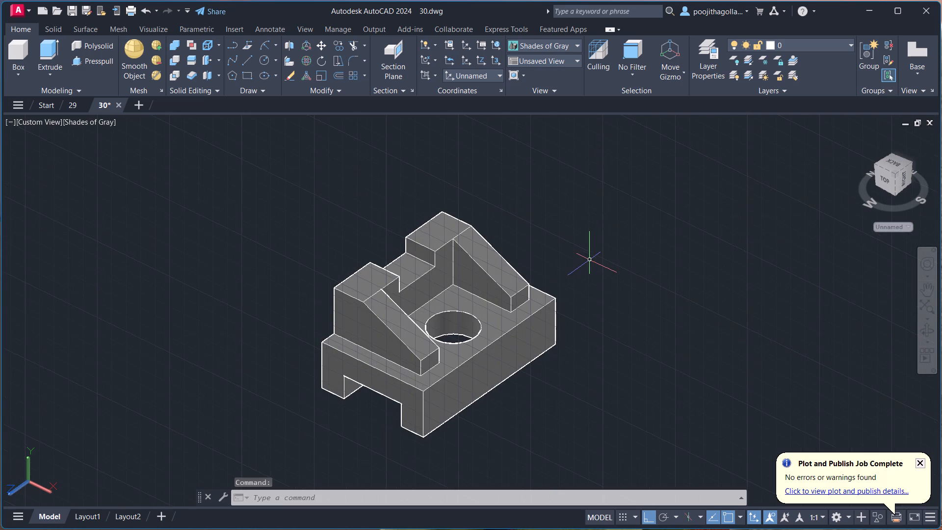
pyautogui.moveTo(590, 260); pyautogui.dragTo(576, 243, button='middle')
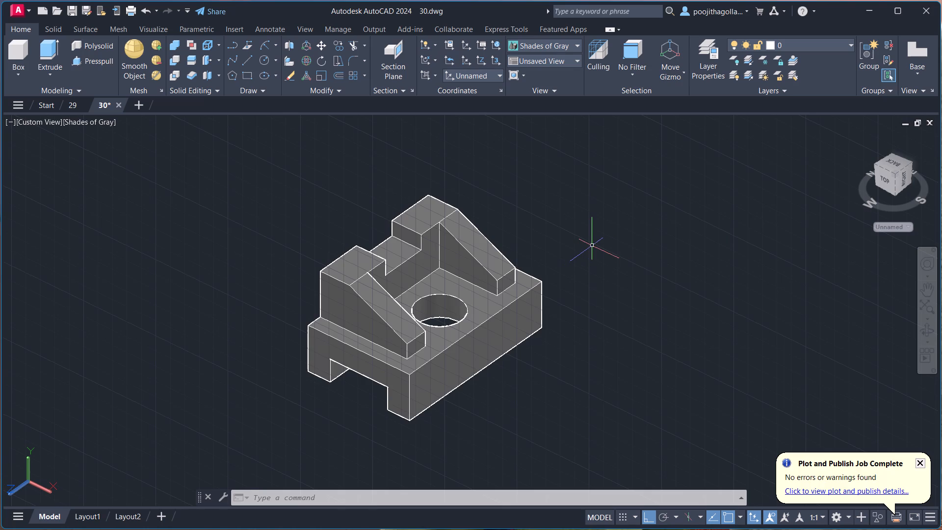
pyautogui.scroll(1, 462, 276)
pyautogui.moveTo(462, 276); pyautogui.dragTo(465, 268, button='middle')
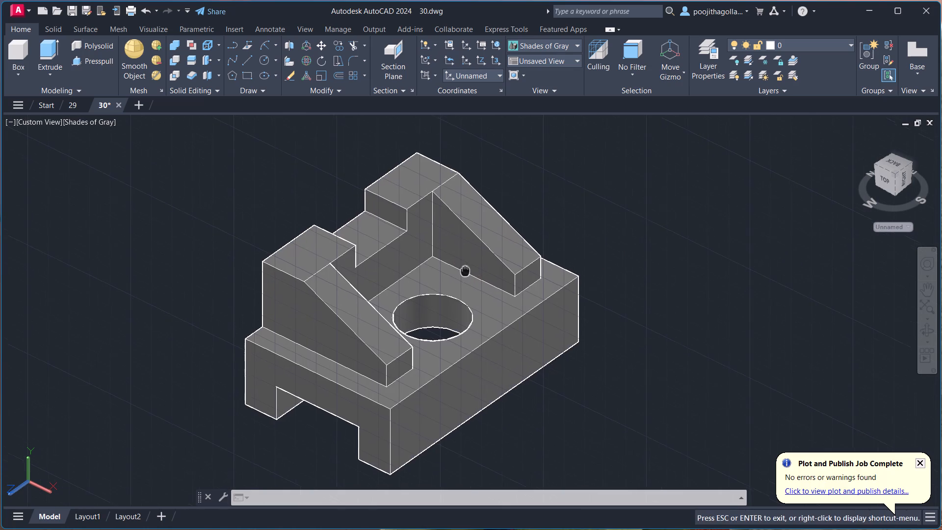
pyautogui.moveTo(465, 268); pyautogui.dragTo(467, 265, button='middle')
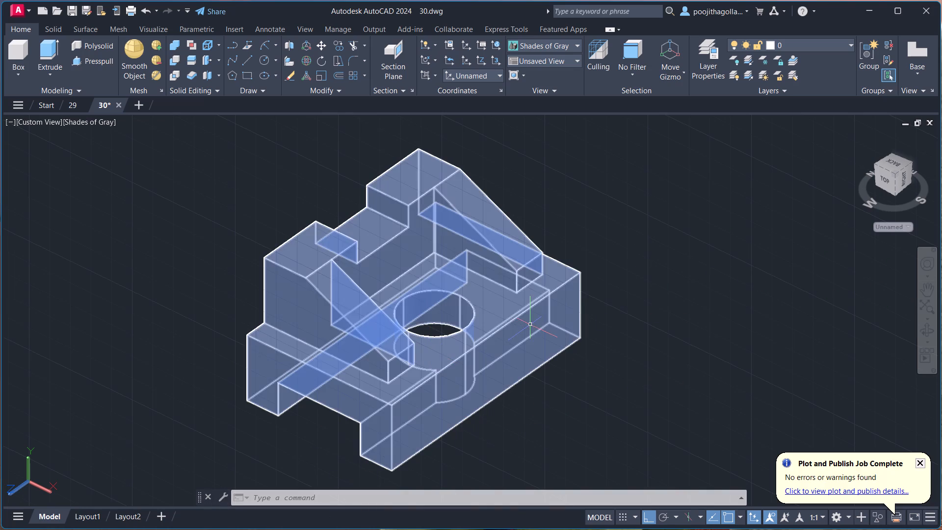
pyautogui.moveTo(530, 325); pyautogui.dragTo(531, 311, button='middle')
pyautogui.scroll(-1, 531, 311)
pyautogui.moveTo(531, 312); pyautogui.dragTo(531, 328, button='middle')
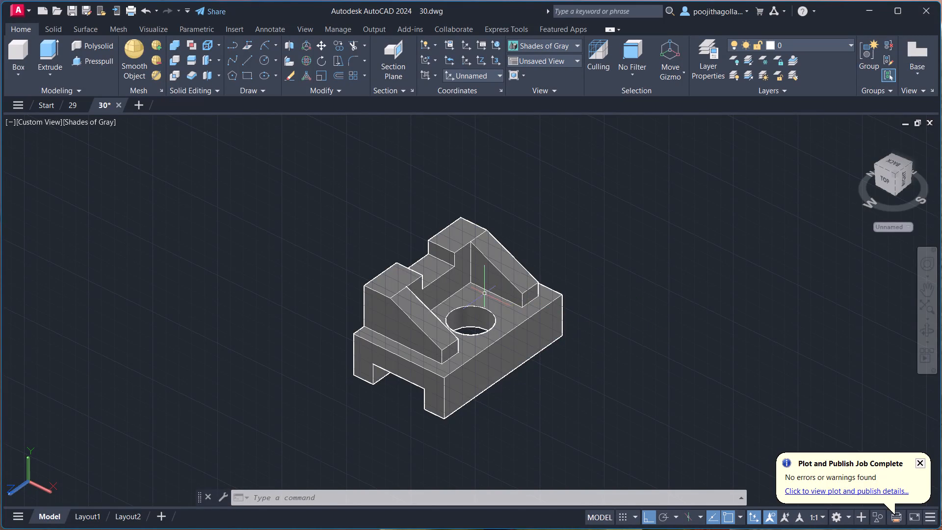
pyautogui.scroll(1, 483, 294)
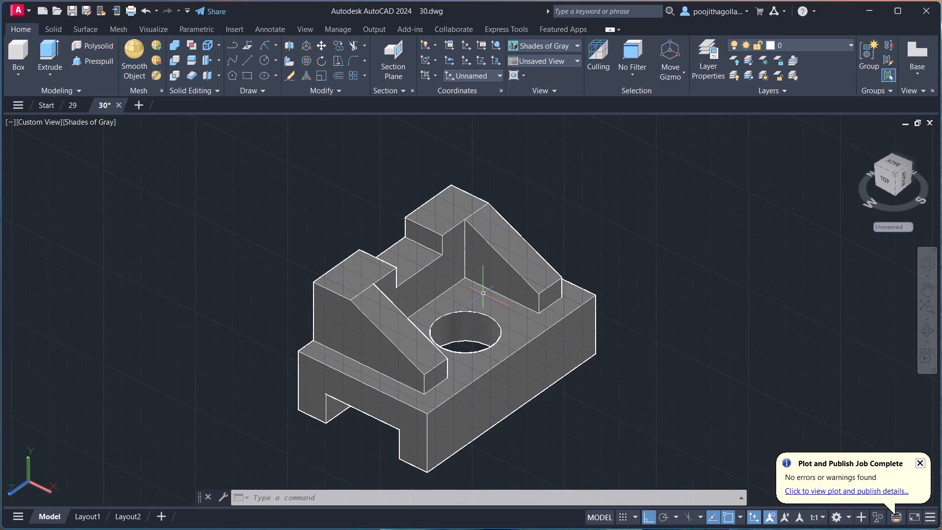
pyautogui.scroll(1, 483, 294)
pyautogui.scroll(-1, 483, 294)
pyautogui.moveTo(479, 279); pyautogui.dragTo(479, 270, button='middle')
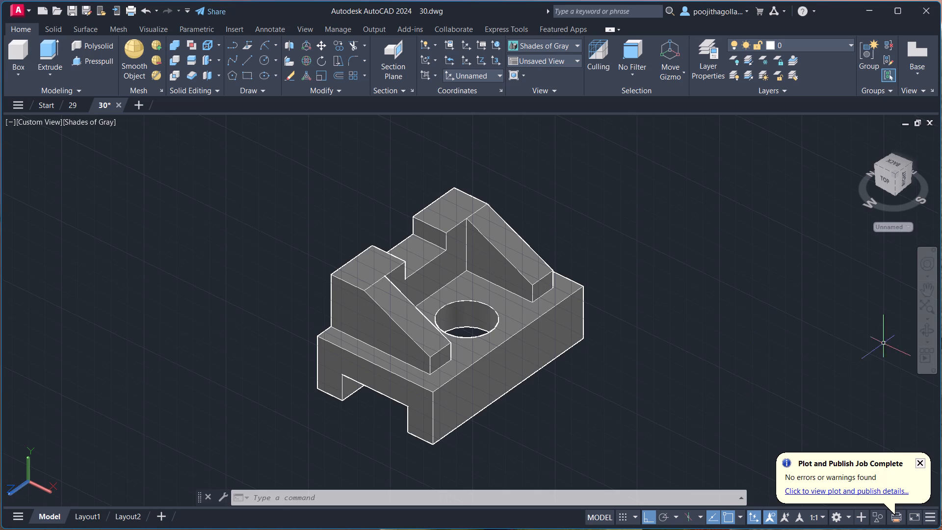
# Set up a centred plot with AutoCAD PDF (High Quality Print).pc3, using a window around the whole part as the plot area.
pyautogui.hotkey('ctrl', 'p')
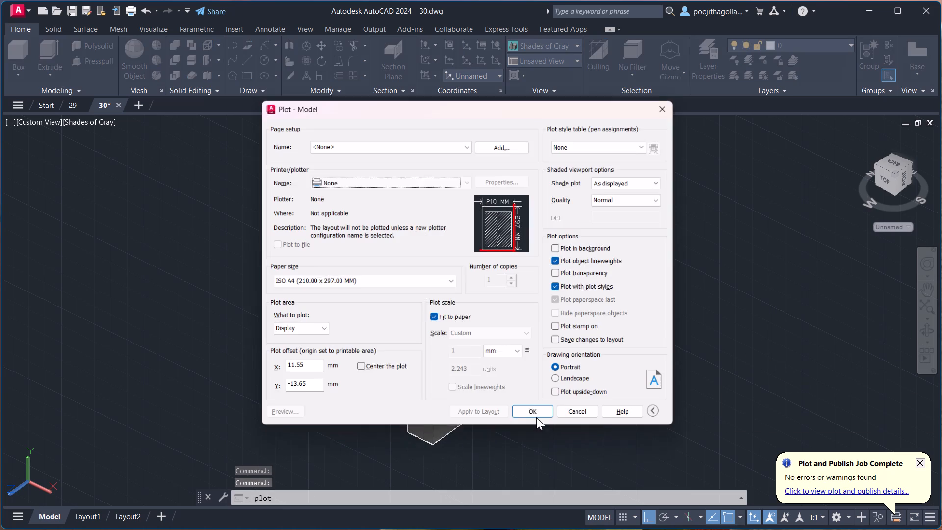
pyautogui.click(364, 368)
pyautogui.click(386, 181)
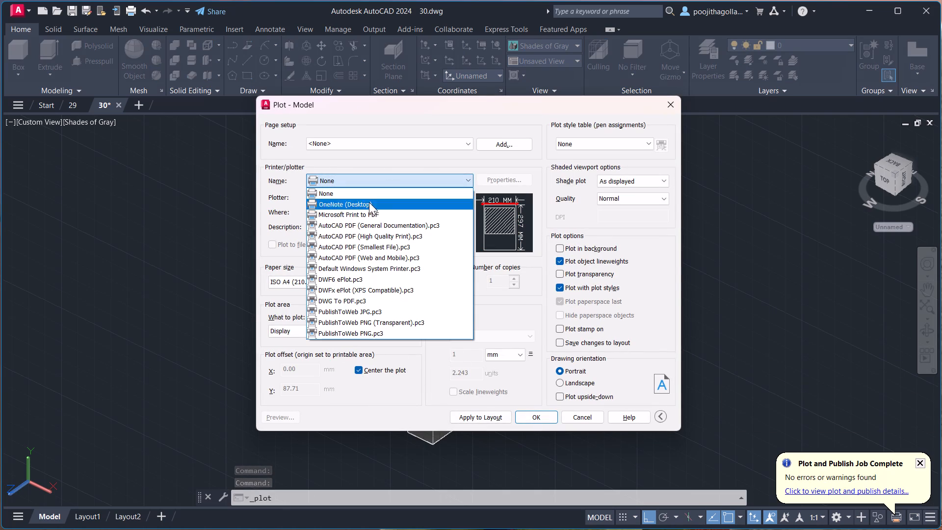
pyautogui.click(388, 237)
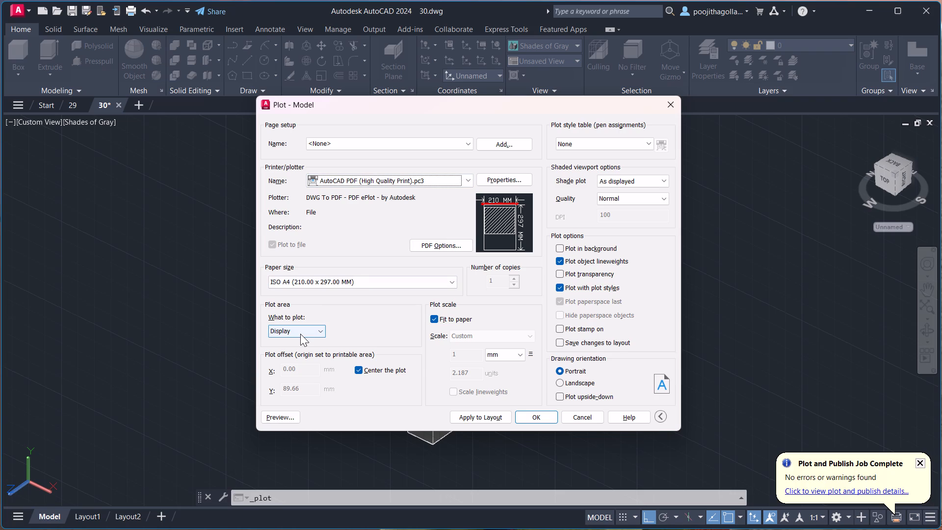
pyautogui.click(300, 334)
pyautogui.click(293, 364)
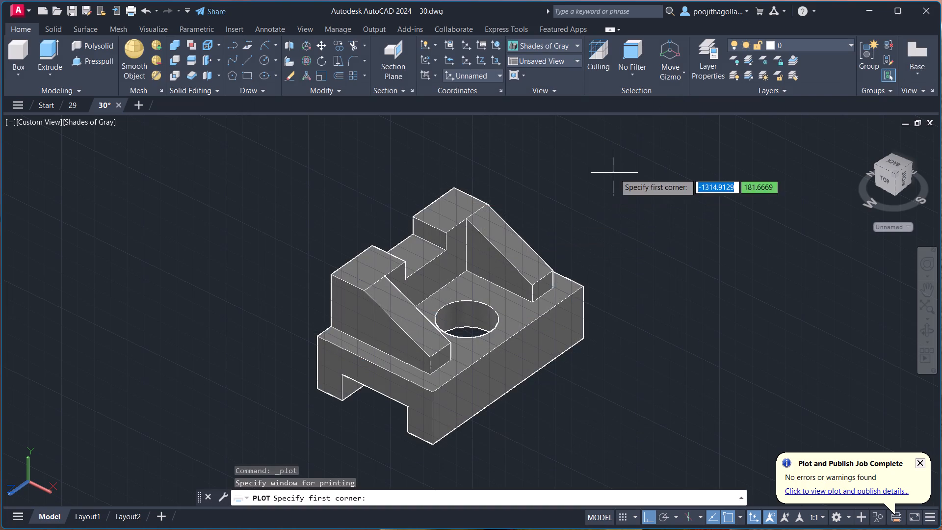
pyautogui.click(656, 169)
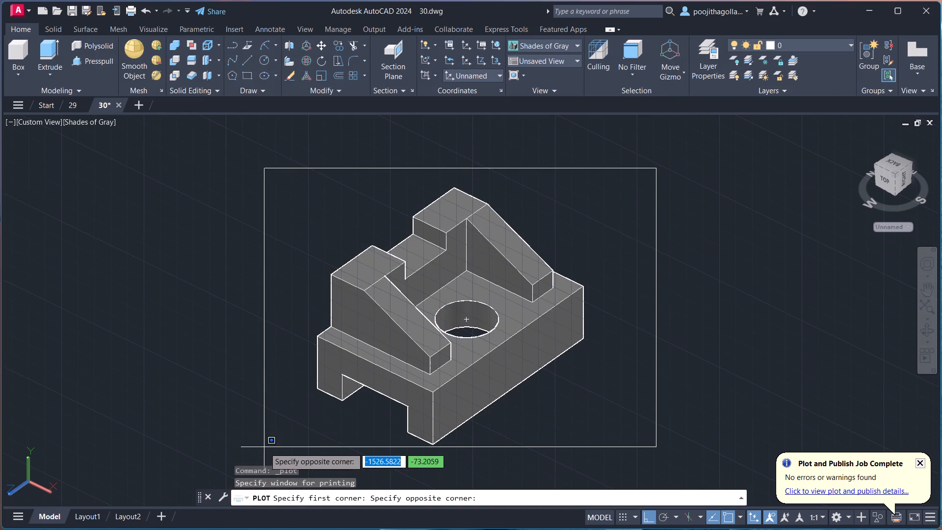
pyautogui.moveTo(264, 448); pyautogui.dragTo(536, 417)
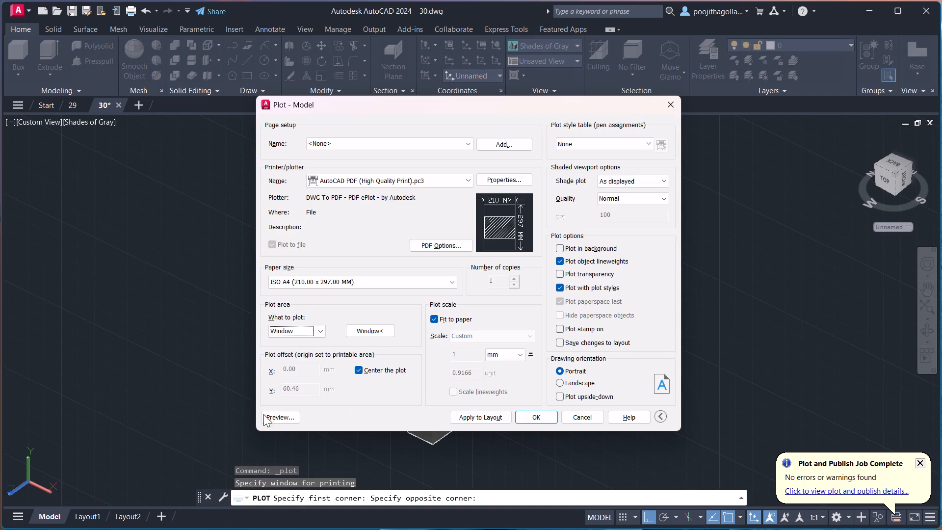
# Preview the plot, output it as 30-Model.pdf in the CAD folder, and close the PDF that opens.
pyautogui.click(273, 413)
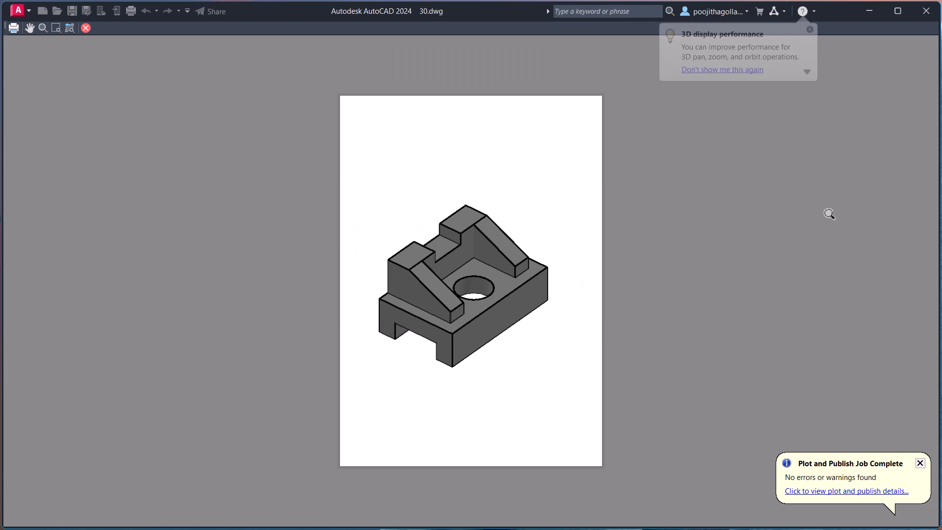
pyautogui.click(16, 32)
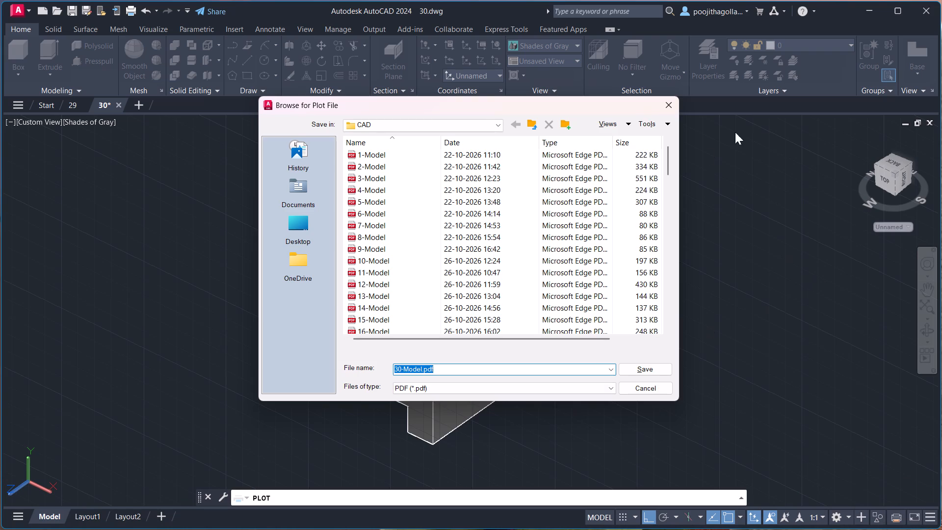
pyautogui.click(651, 367)
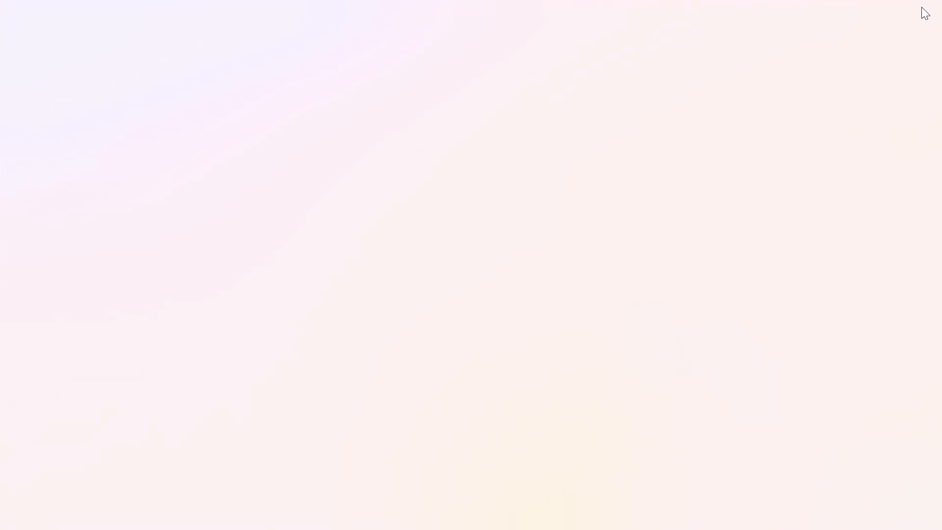
pyautogui.click(921, 8)
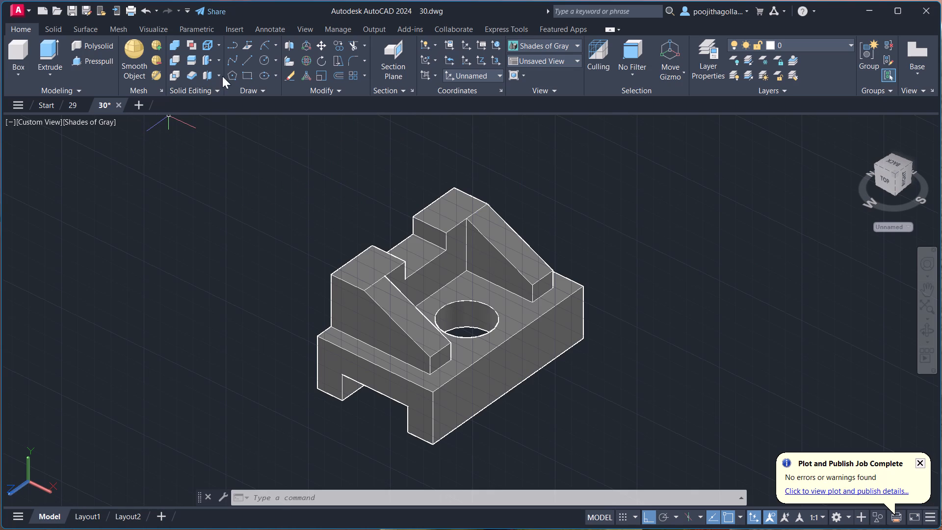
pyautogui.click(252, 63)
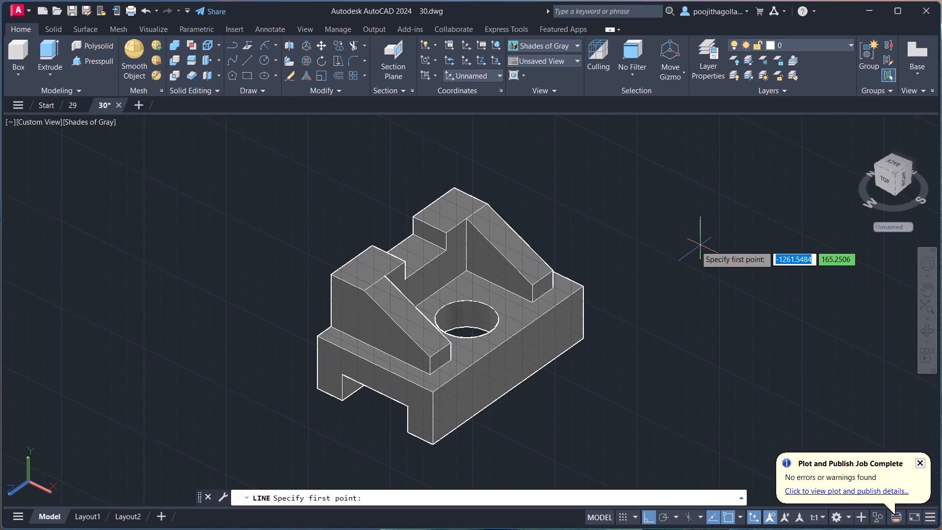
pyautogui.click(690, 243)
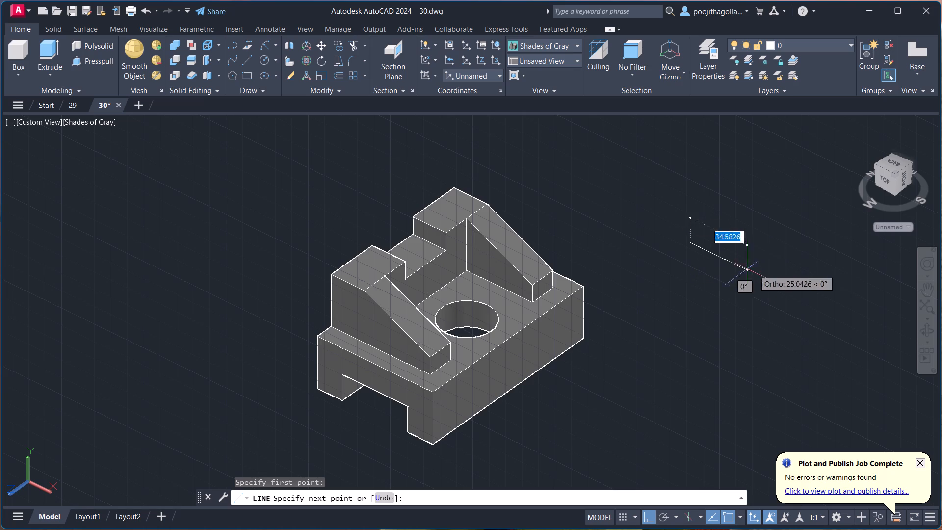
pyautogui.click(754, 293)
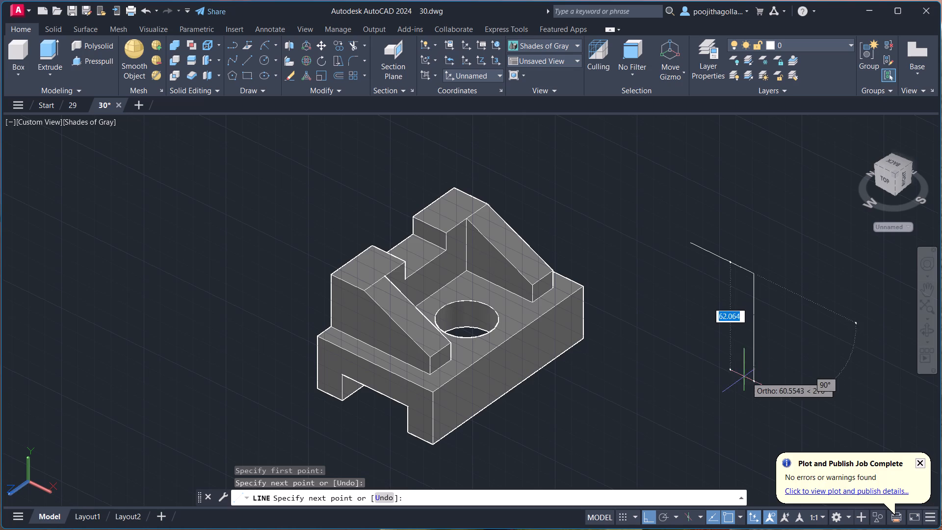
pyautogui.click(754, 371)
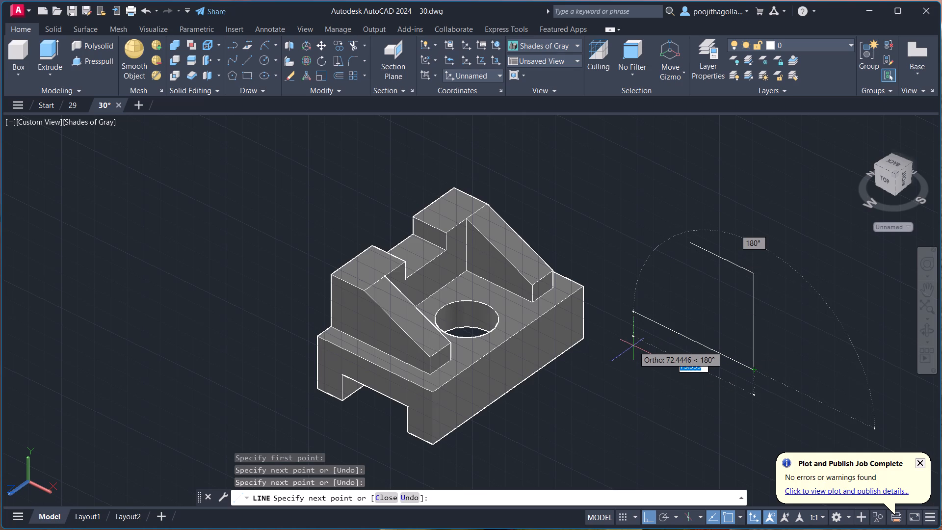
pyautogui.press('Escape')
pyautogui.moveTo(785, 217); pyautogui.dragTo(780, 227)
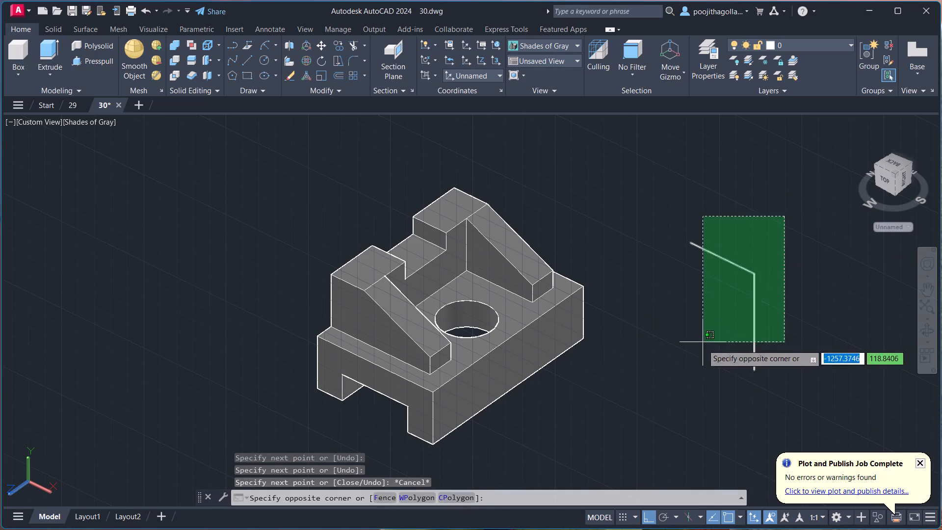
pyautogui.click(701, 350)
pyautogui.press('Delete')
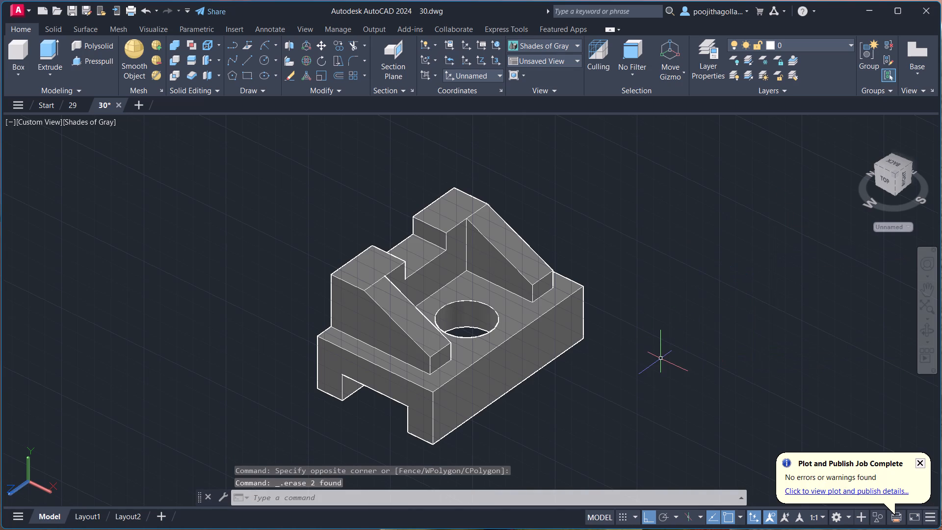
# Save the drawing.
pyautogui.hotkey('ctrl', 's')
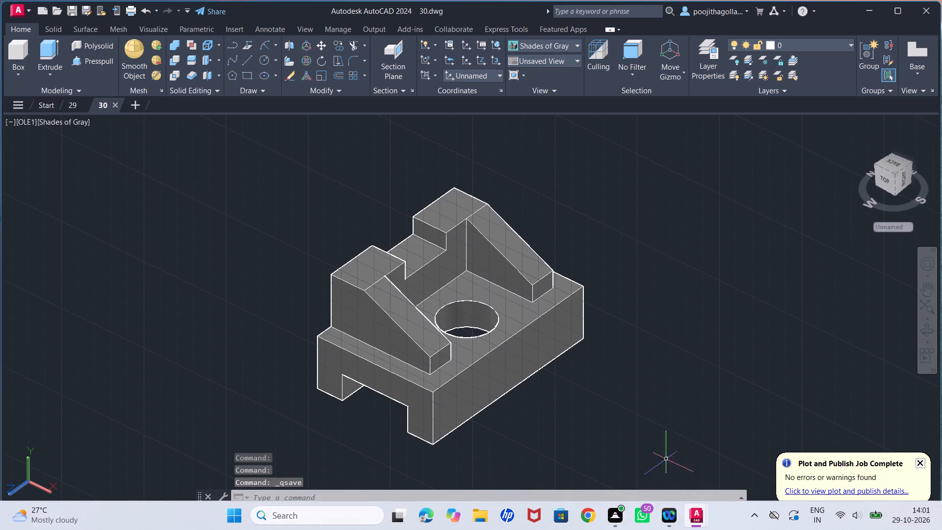
# Query the drawing's log file path with LOGFILENAME.
pyautogui.press('l')
pyautogui.press('o')
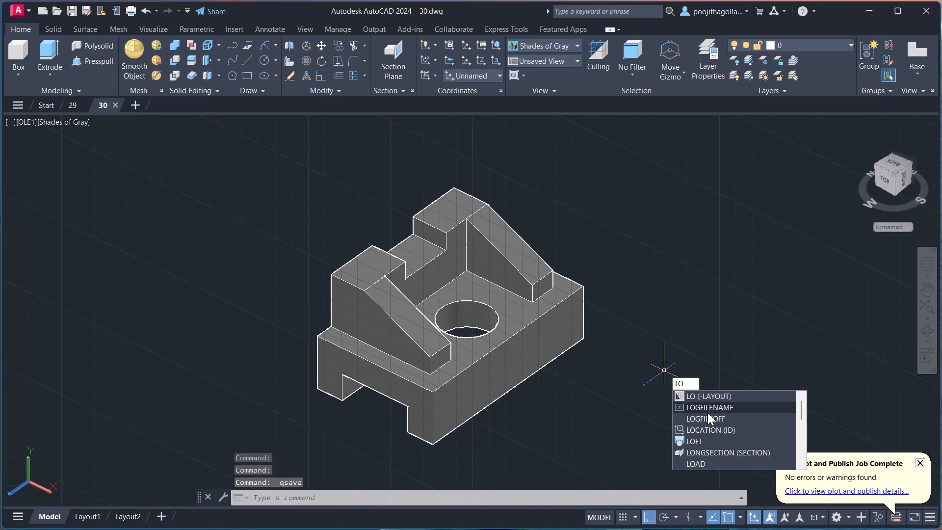
pyautogui.click(707, 411)
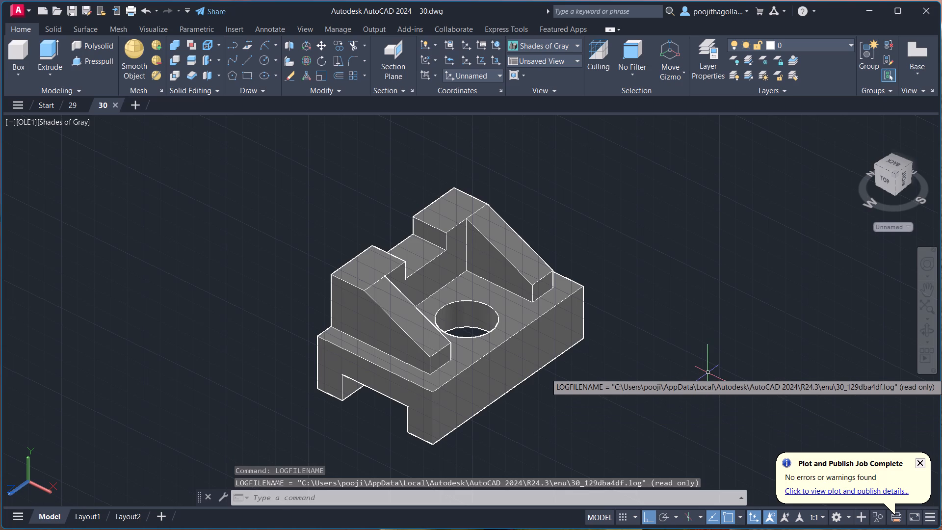